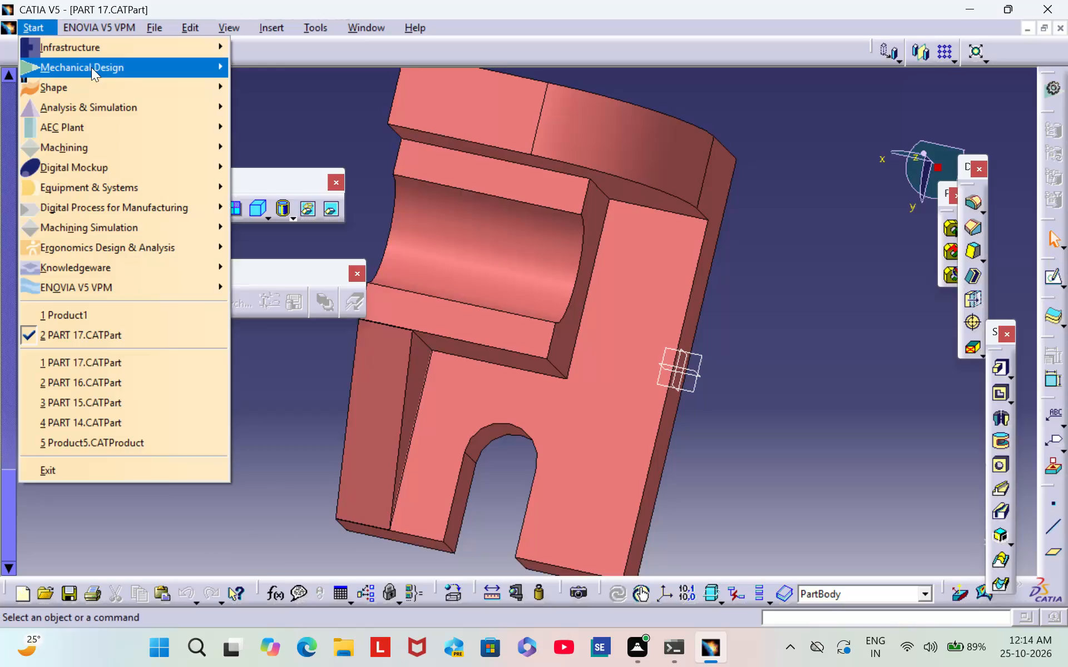
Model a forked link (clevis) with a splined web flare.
Create a new part in the Part Design workbench, keeping the default name and hybrid design enabled.
click(301, 76)
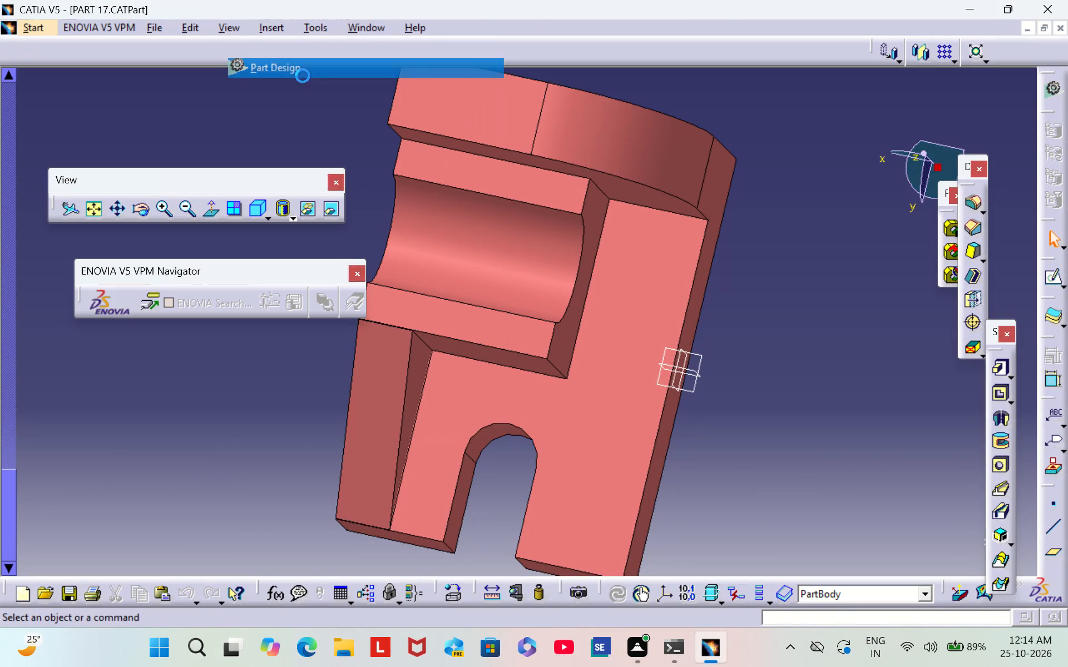
click(924, 545)
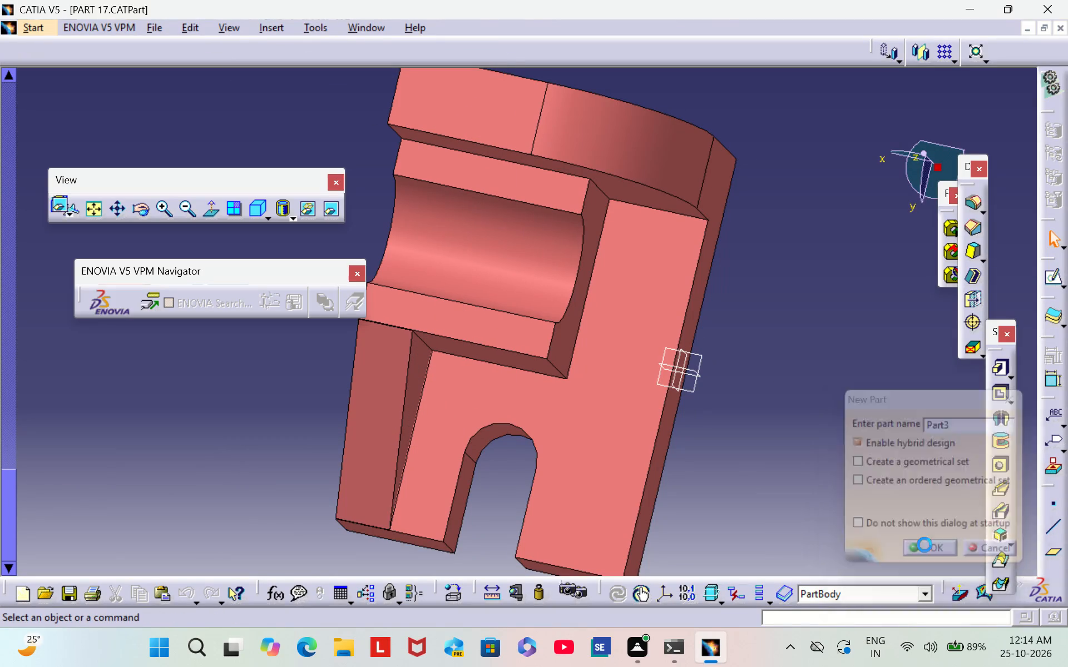
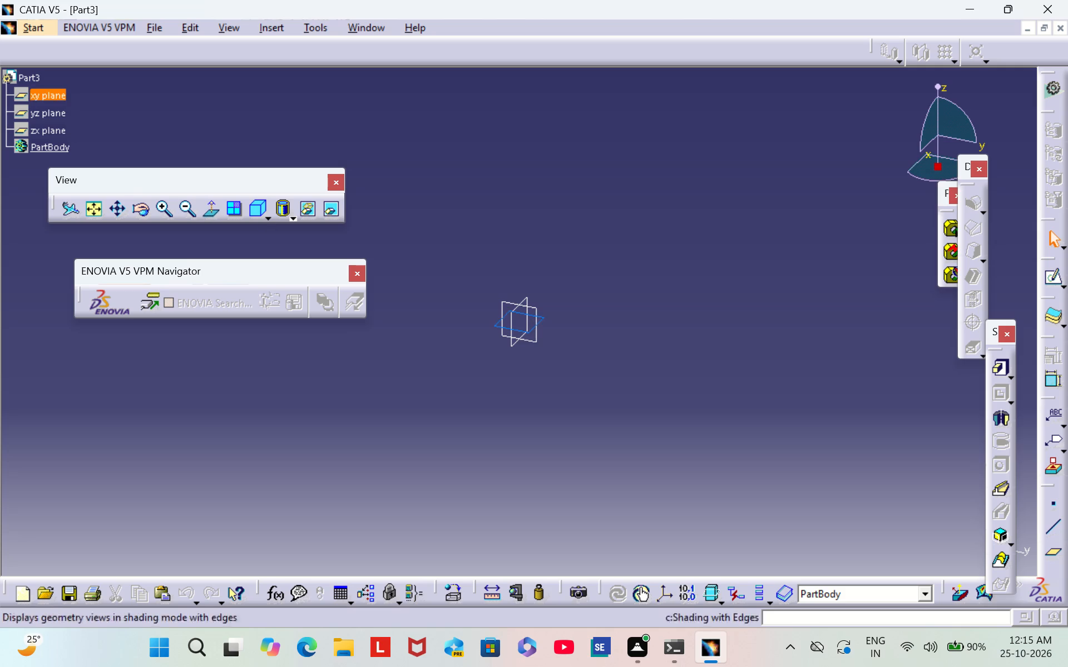
Start a sketch on the yz plane and draw a rectangle about 114 mm wide and 58 mm high around the origin.
click(48, 111)
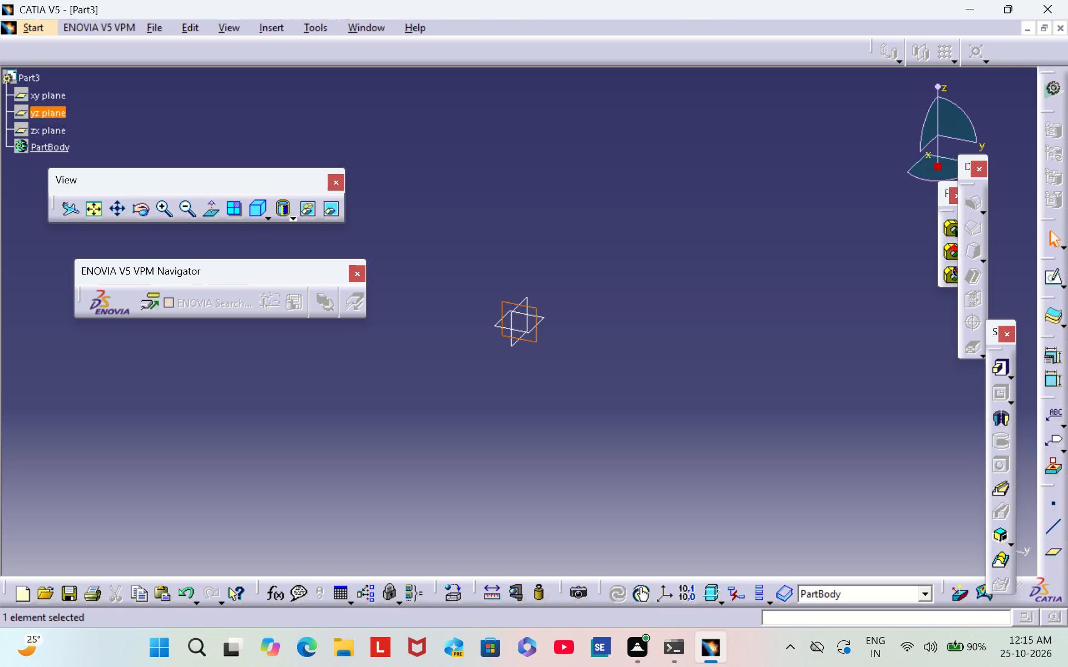
click(1056, 276)
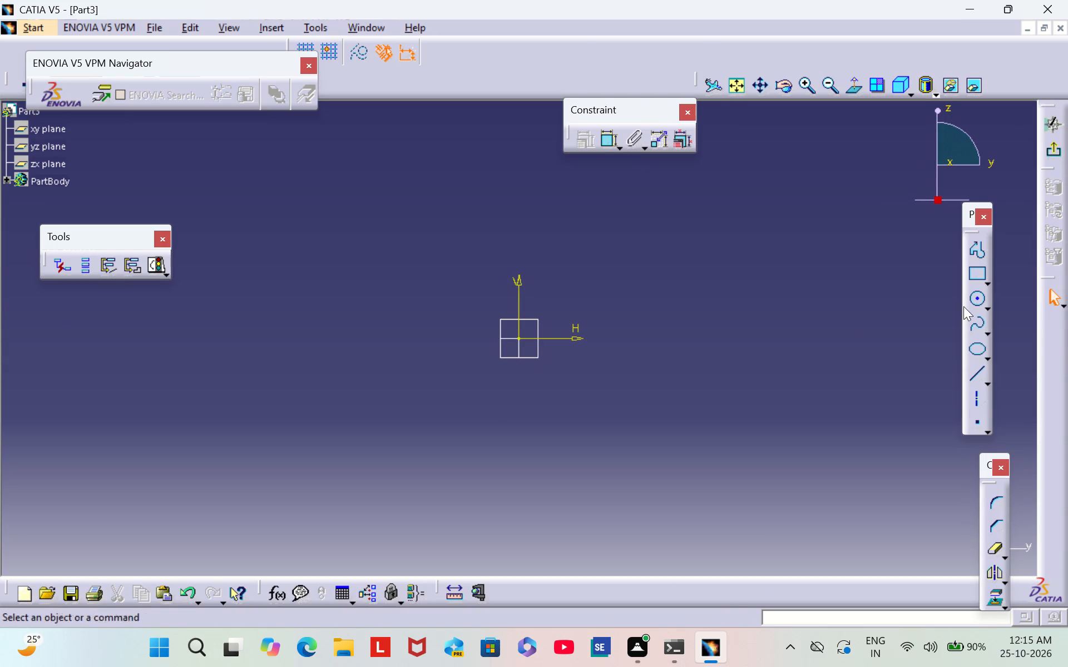
click(979, 267)
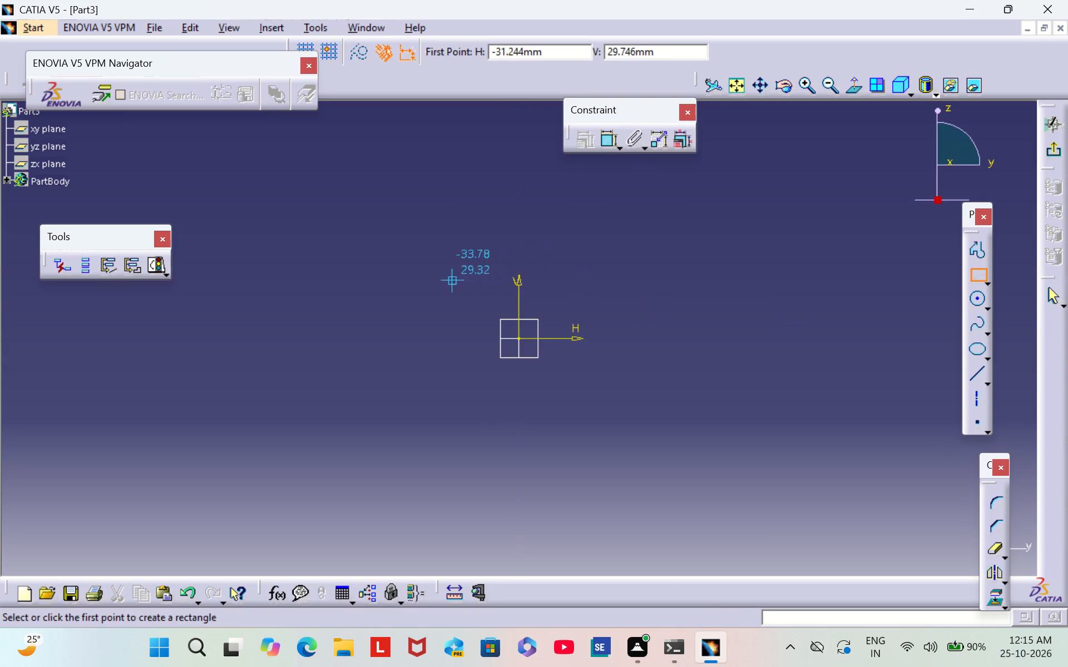
click(433, 273)
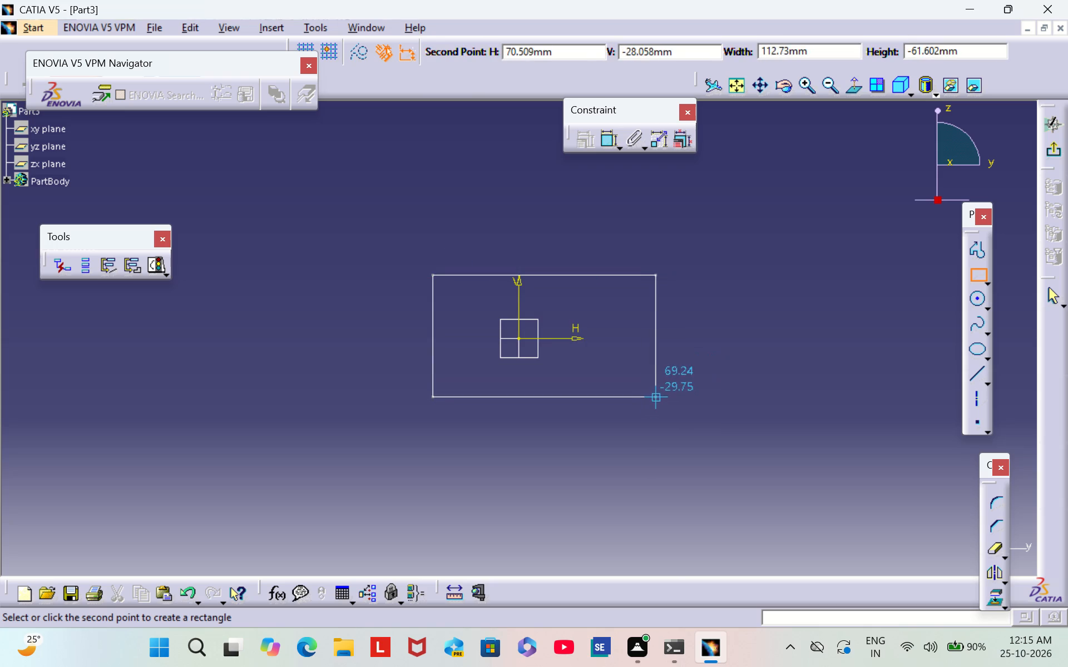
click(659, 391)
click(844, 392)
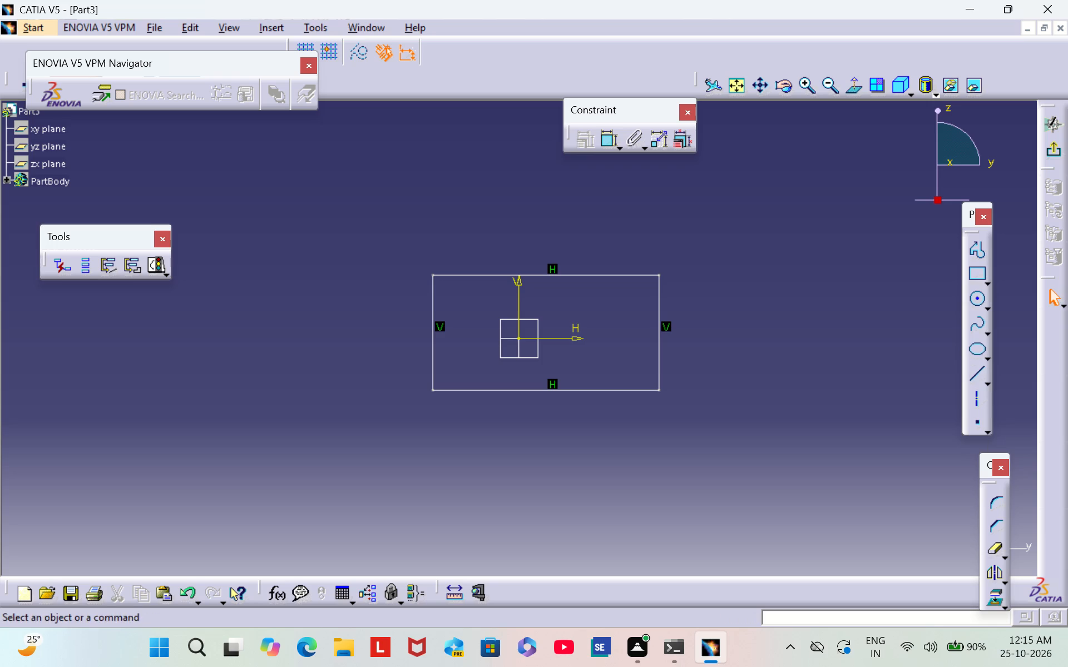
Dimension the rectangle's top edge above the shape and set its length to 62 mm.
click(610, 147)
click(592, 274)
click(575, 245)
double_click(569, 239)
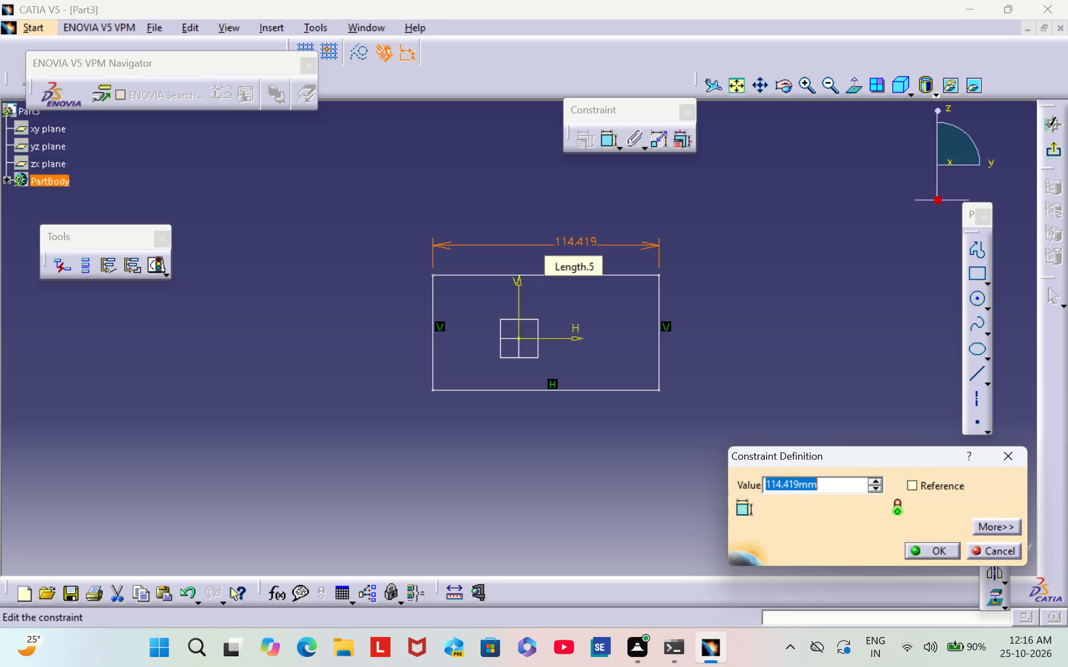
text(62)
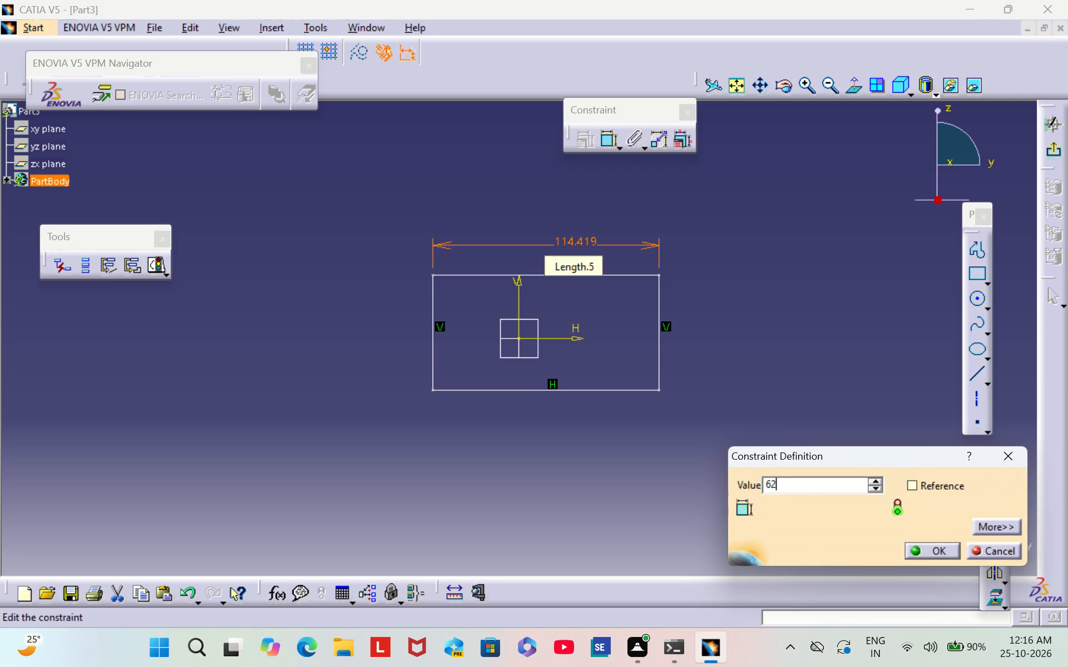
key(Return)
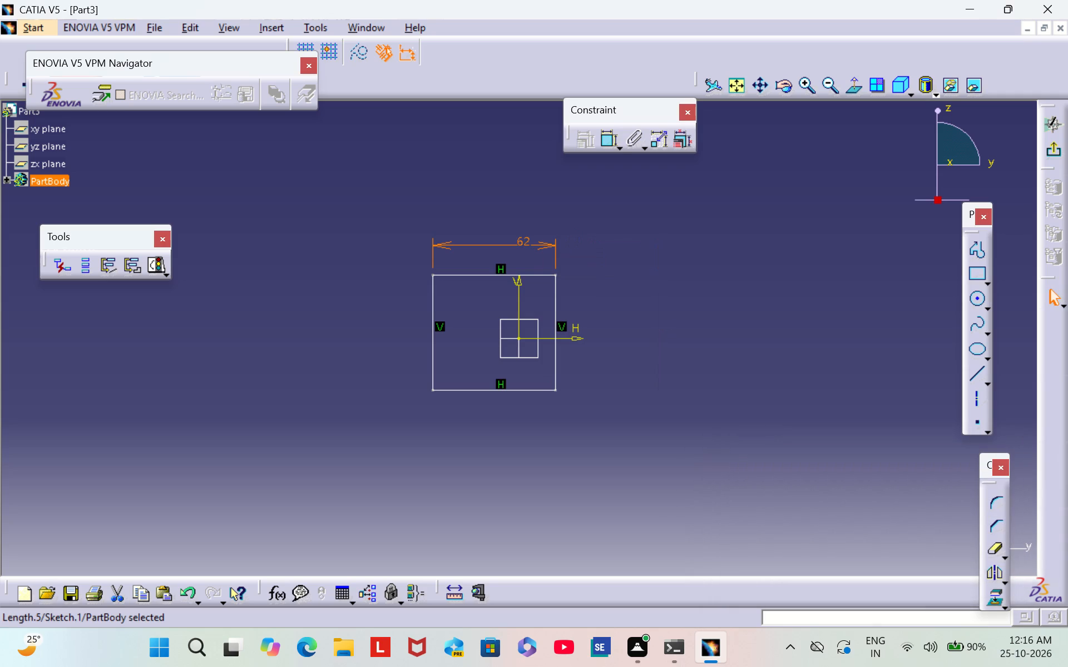
click(602, 255)
Dimension the rectangle's right vertical edge and set its height to 40 mm.
click(606, 138)
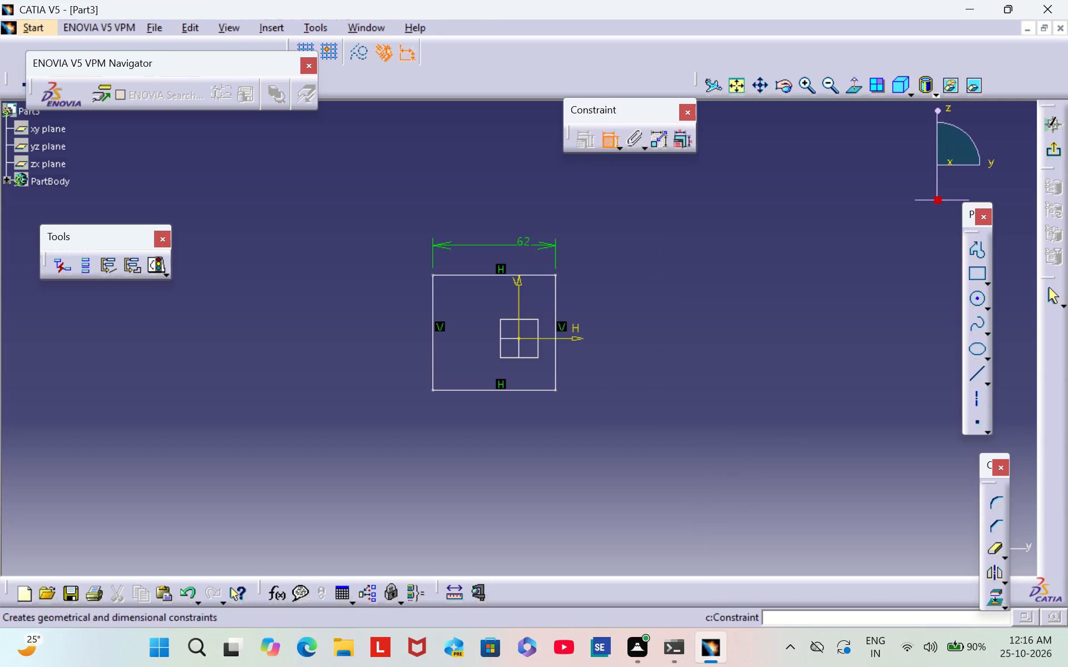
click(556, 305)
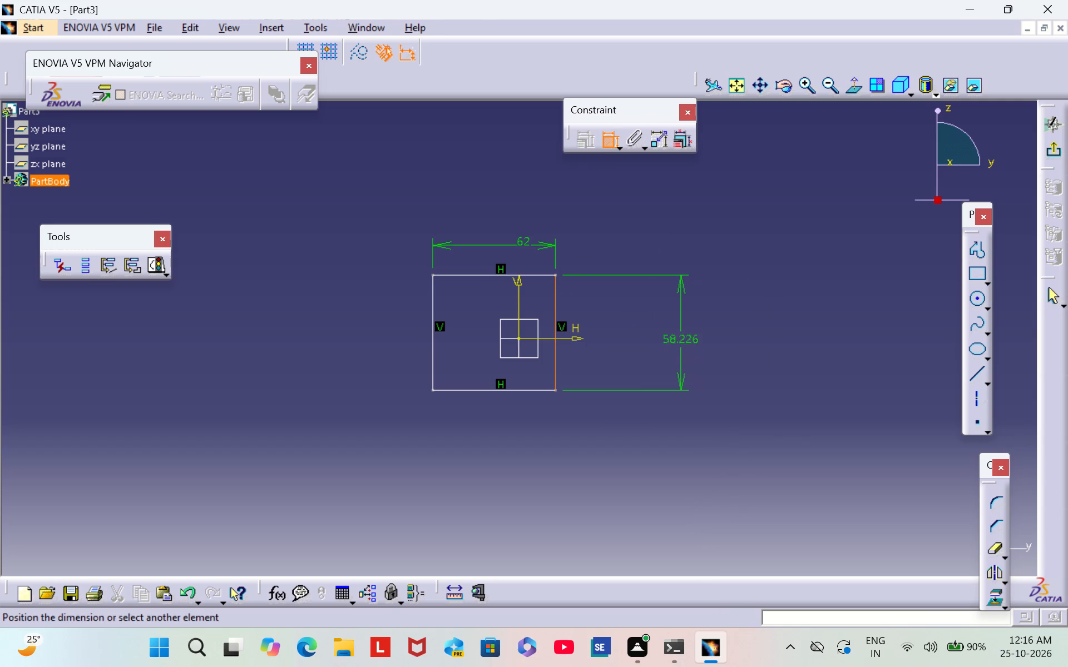
click(680, 340)
double_click(688, 337)
key(BackSpace)
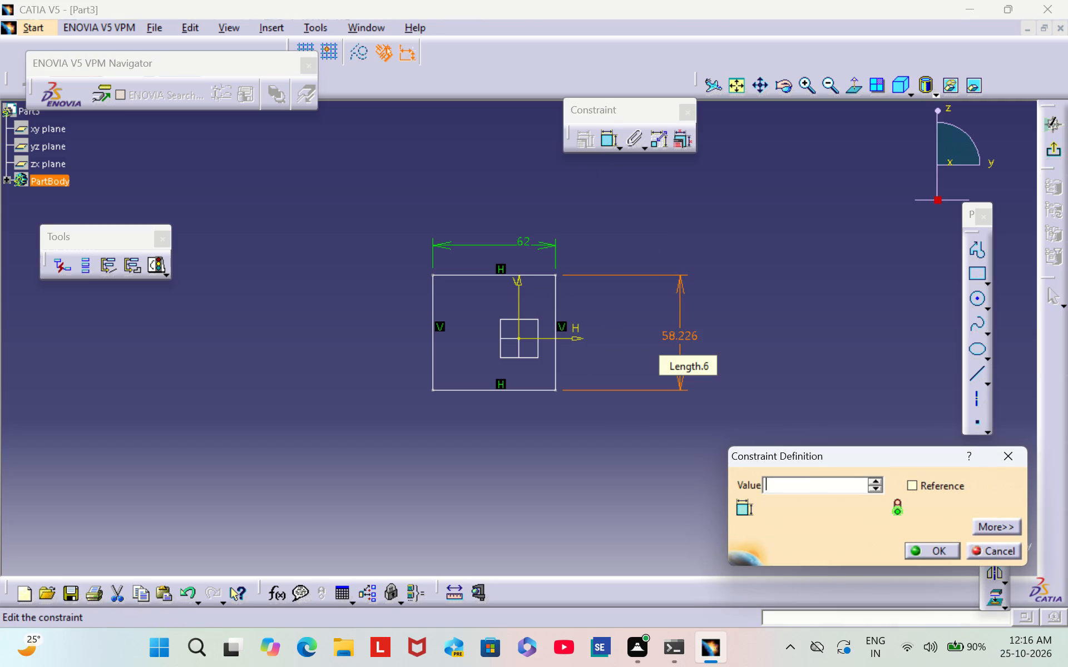
text(40)
key(Return)
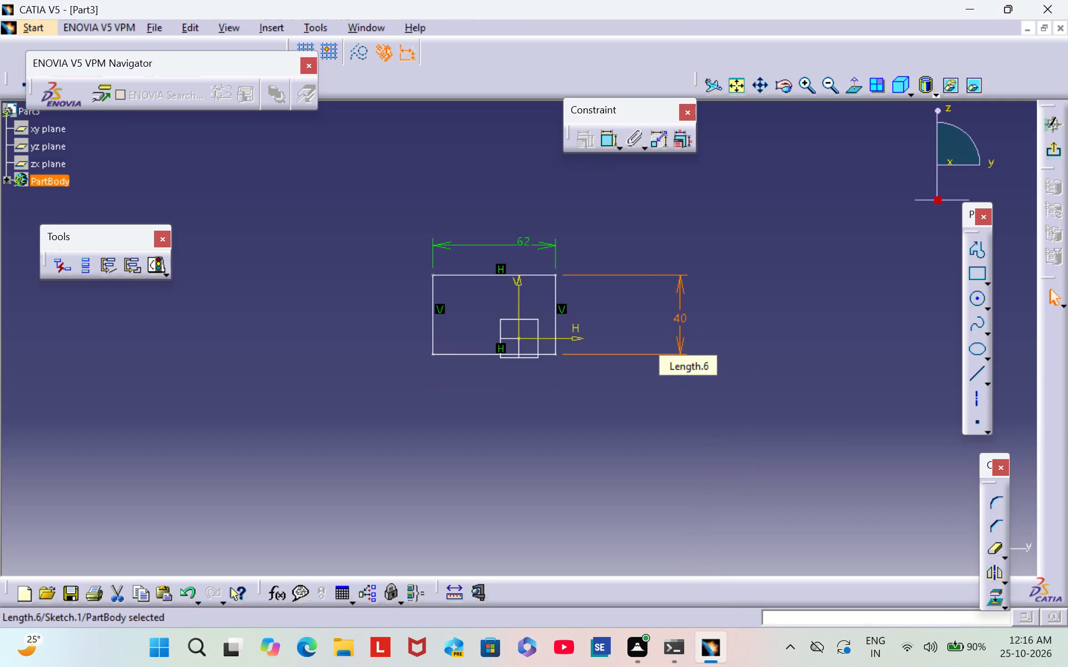
click(752, 379)
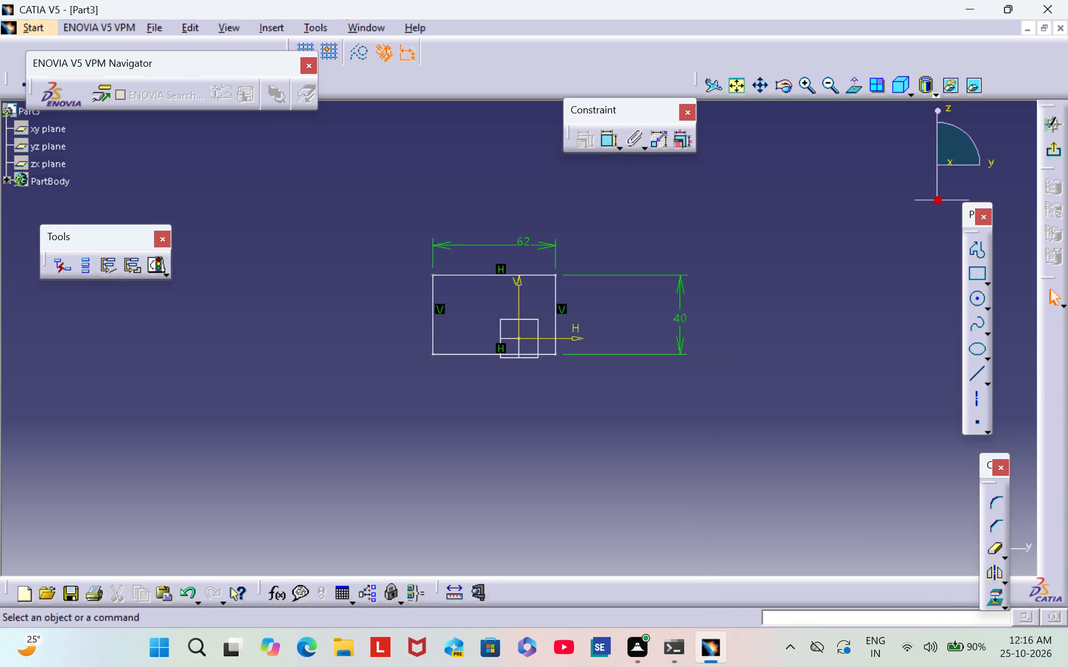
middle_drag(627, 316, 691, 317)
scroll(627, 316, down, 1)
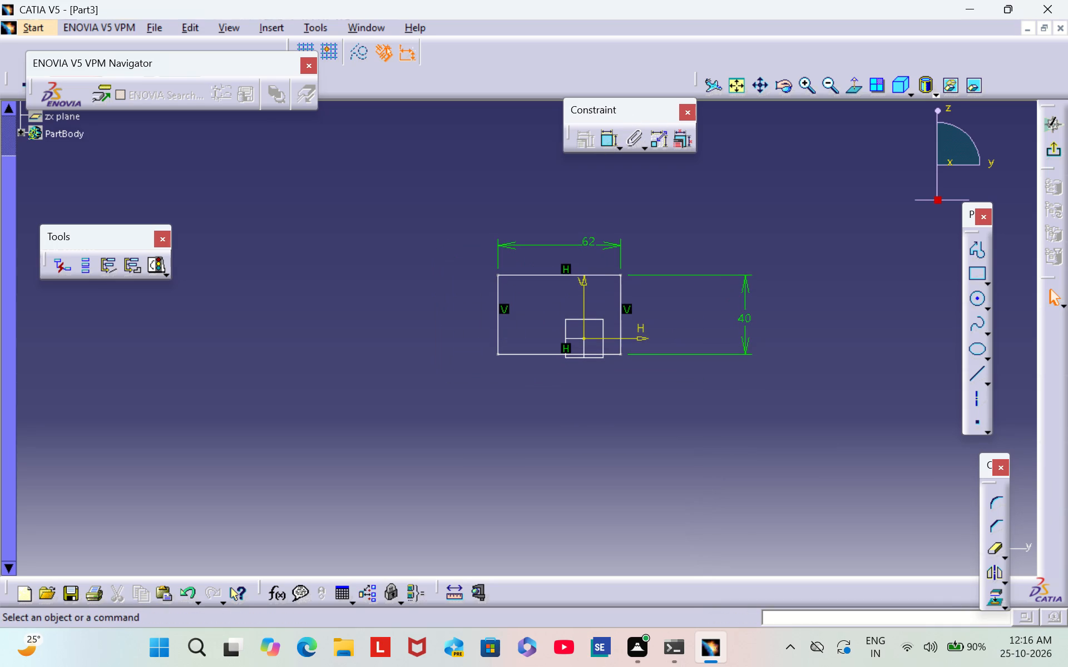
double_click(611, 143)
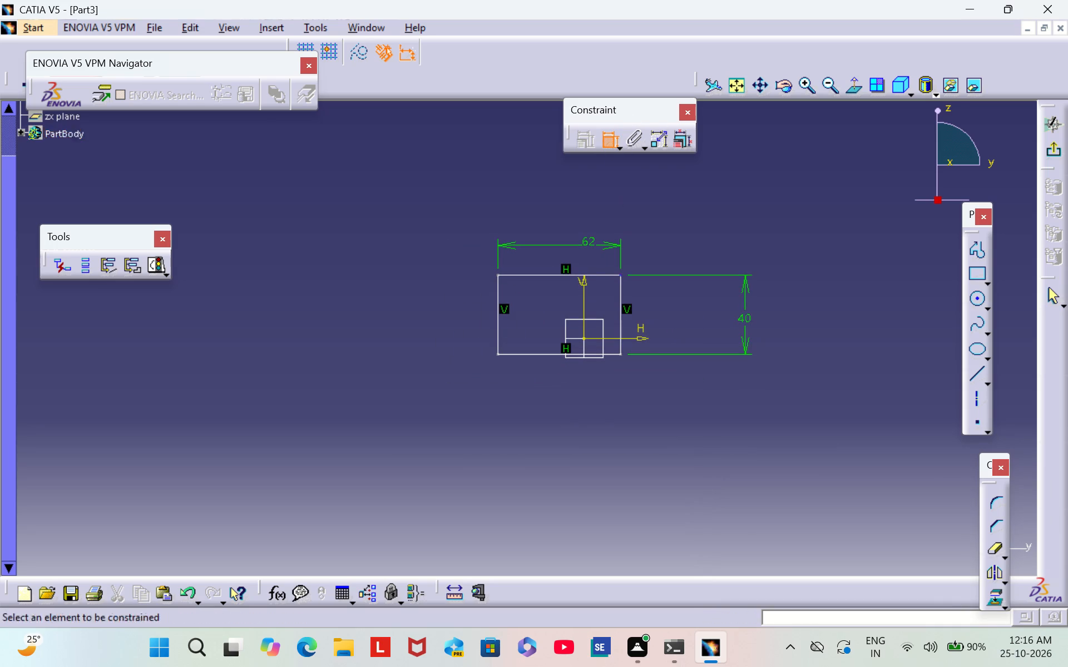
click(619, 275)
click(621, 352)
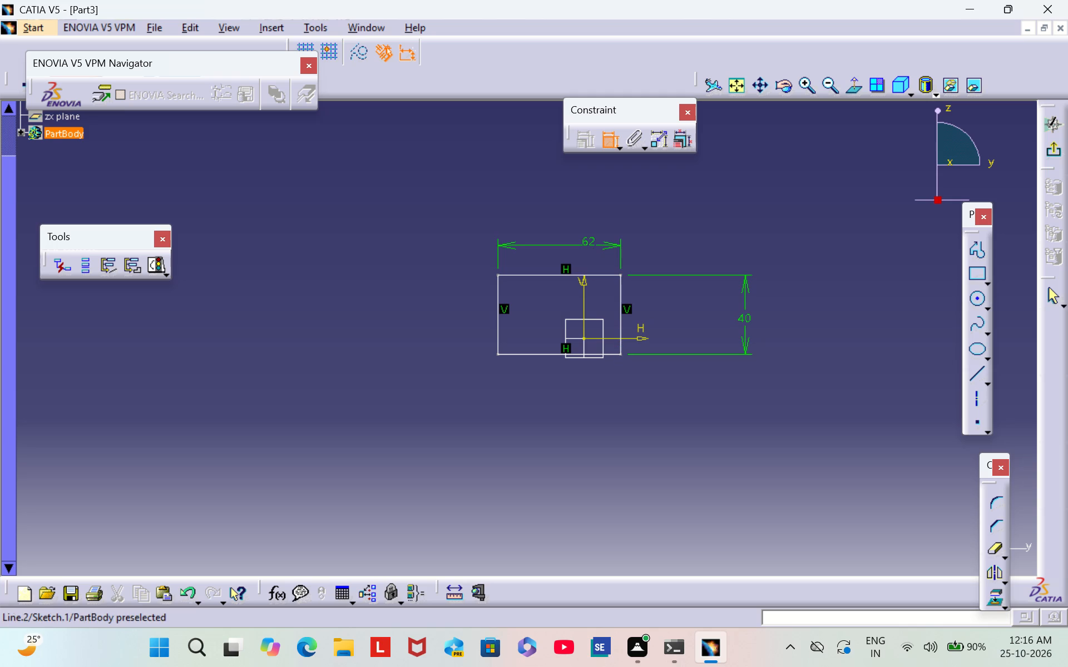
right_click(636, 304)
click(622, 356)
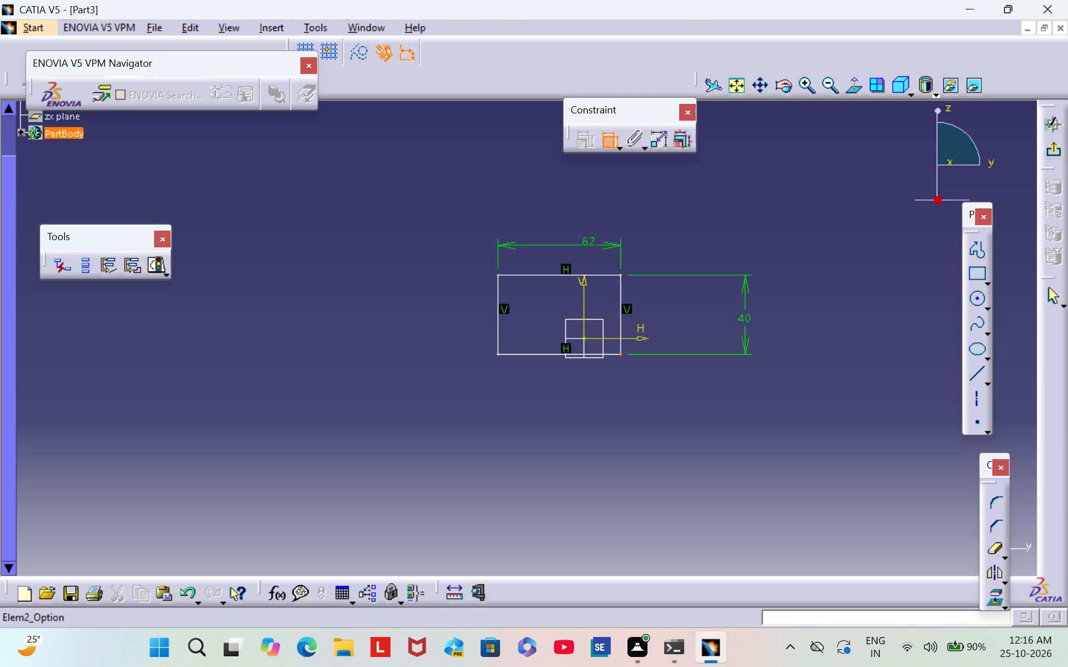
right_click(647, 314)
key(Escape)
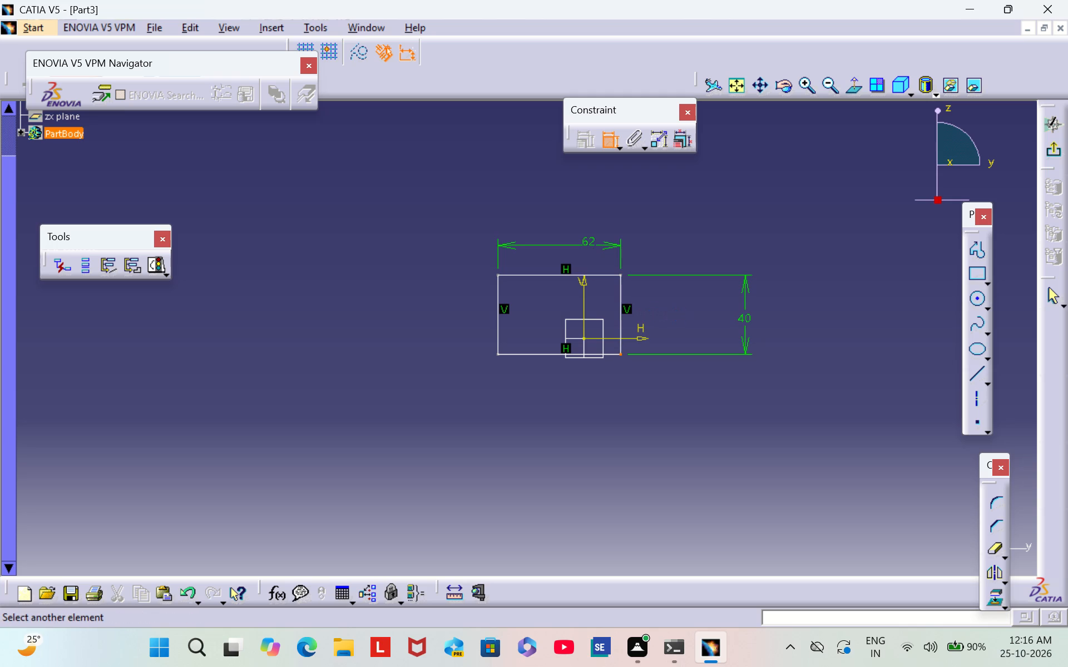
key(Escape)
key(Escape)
Constrain the rectangle's upper-right and lower-right corners as symmetric about the horizontal H axis.
double_click(609, 143)
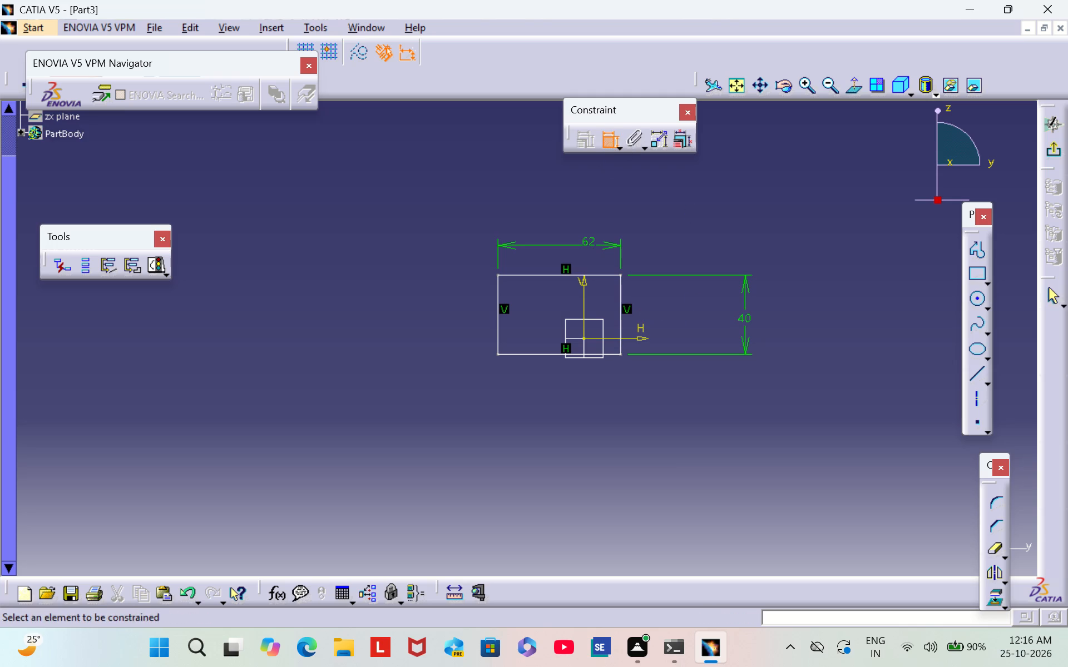
click(617, 275)
click(620, 354)
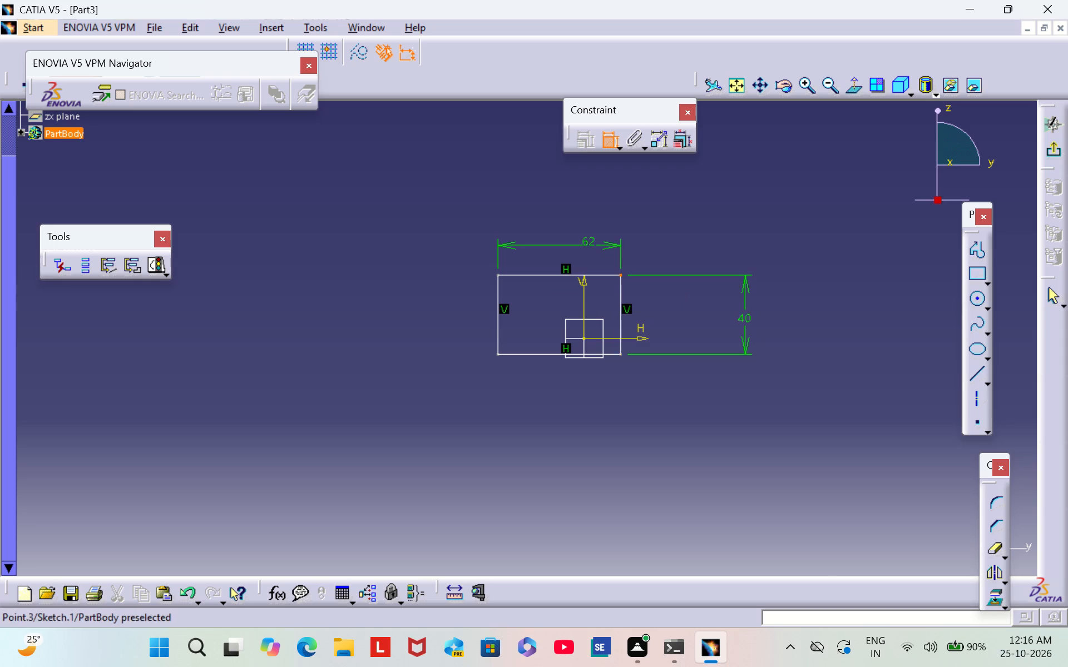
right_click(630, 308)
click(703, 530)
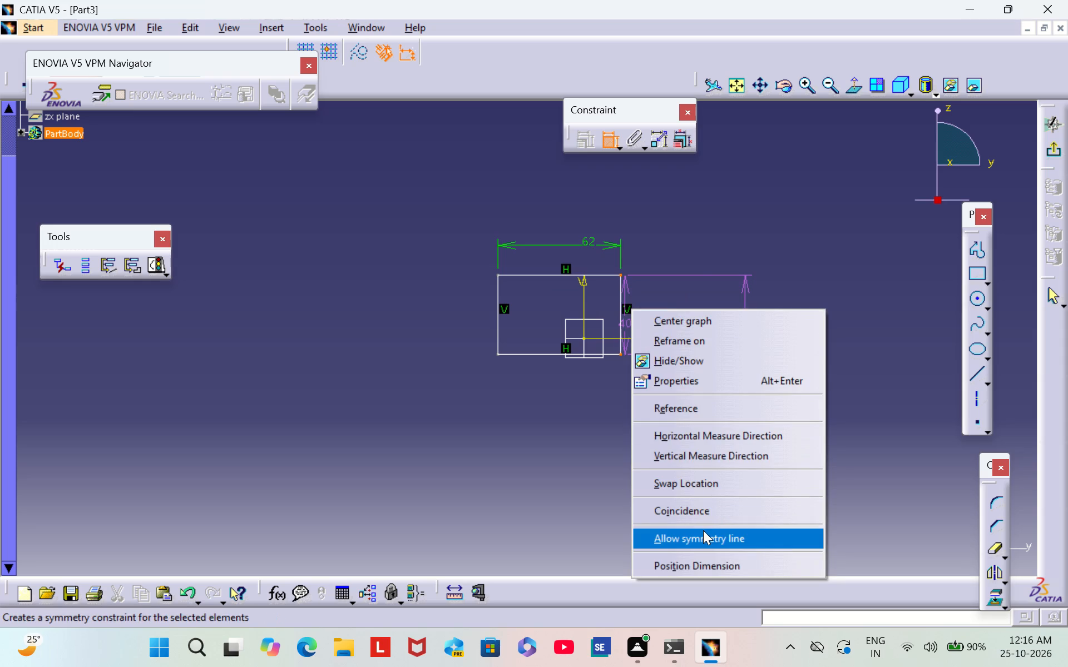
click(644, 337)
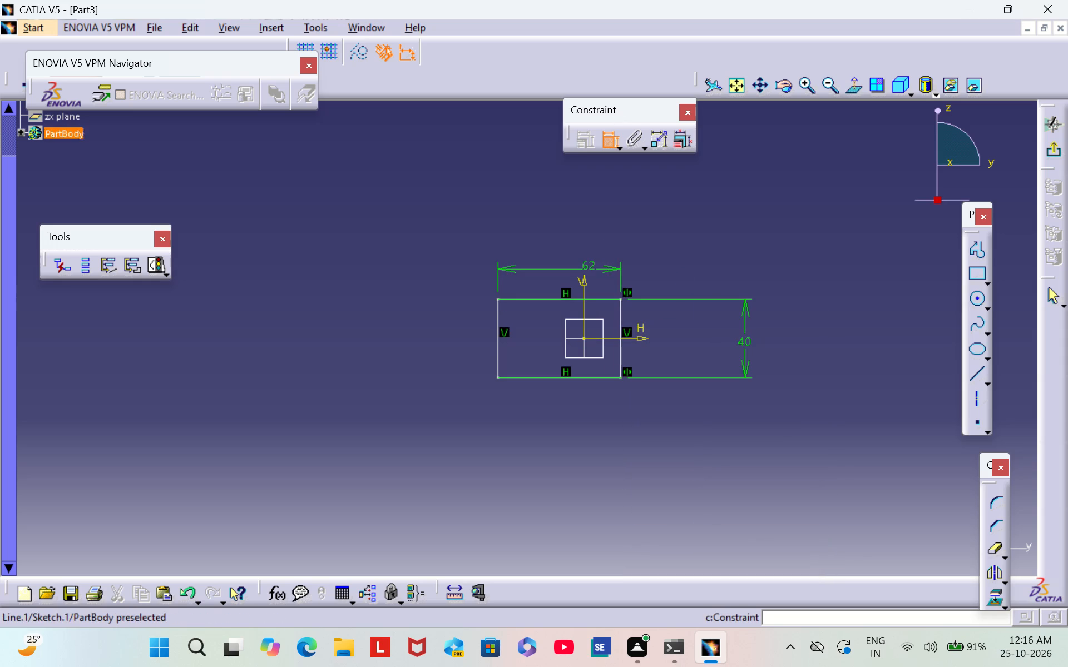
Constrain the rectangle's upper-left and upper-right corners as symmetric about the vertical V axis.
click(498, 301)
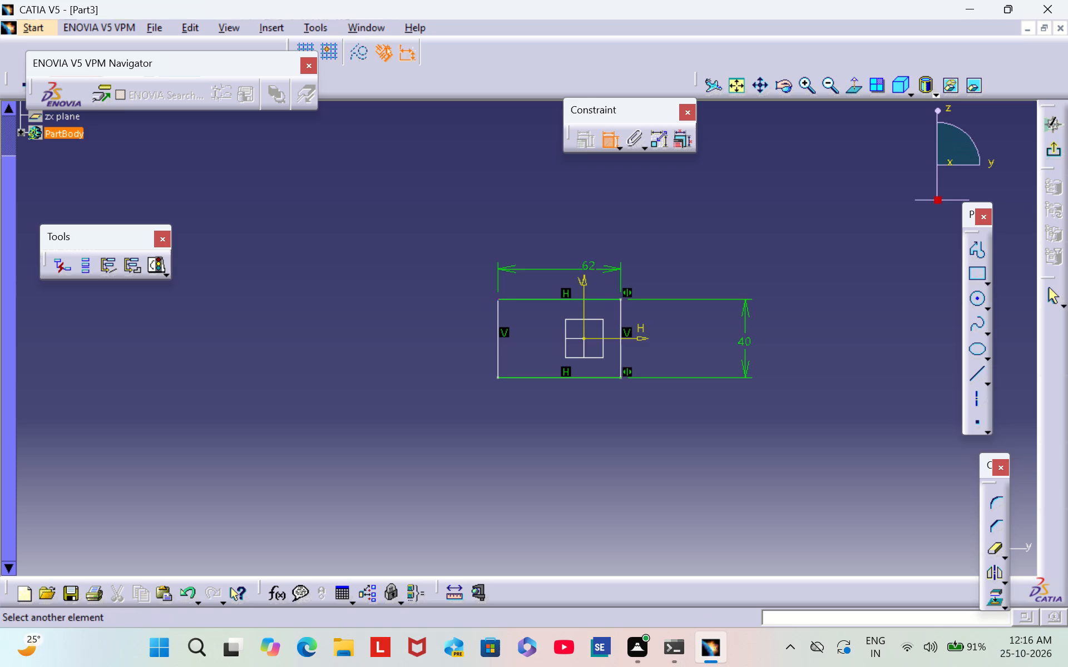
click(619, 300)
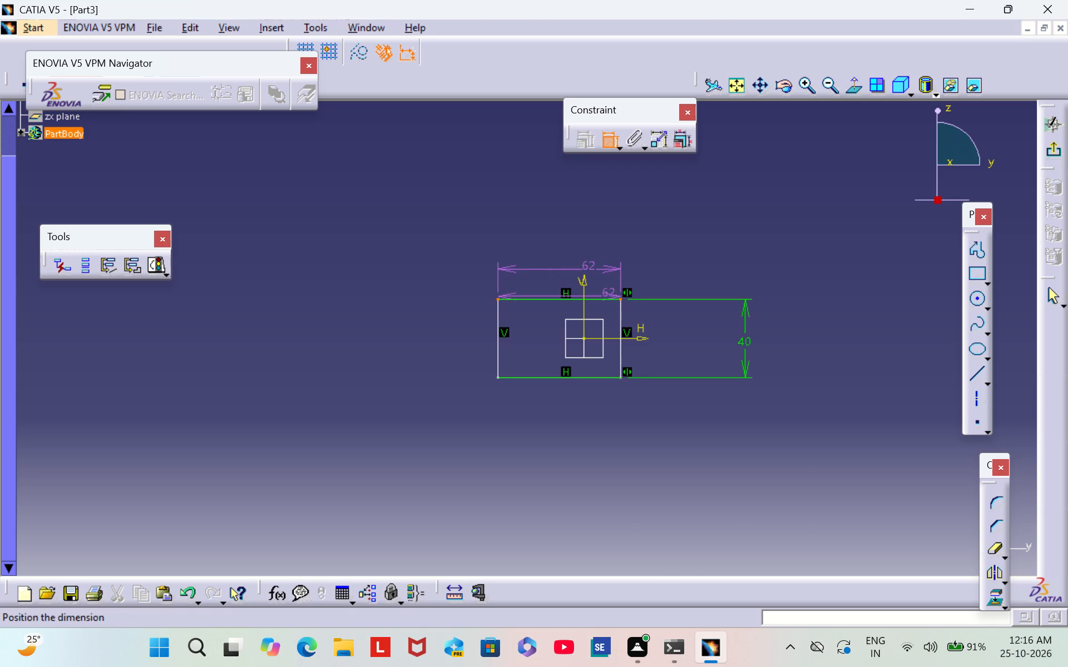
right_click(609, 296)
click(647, 521)
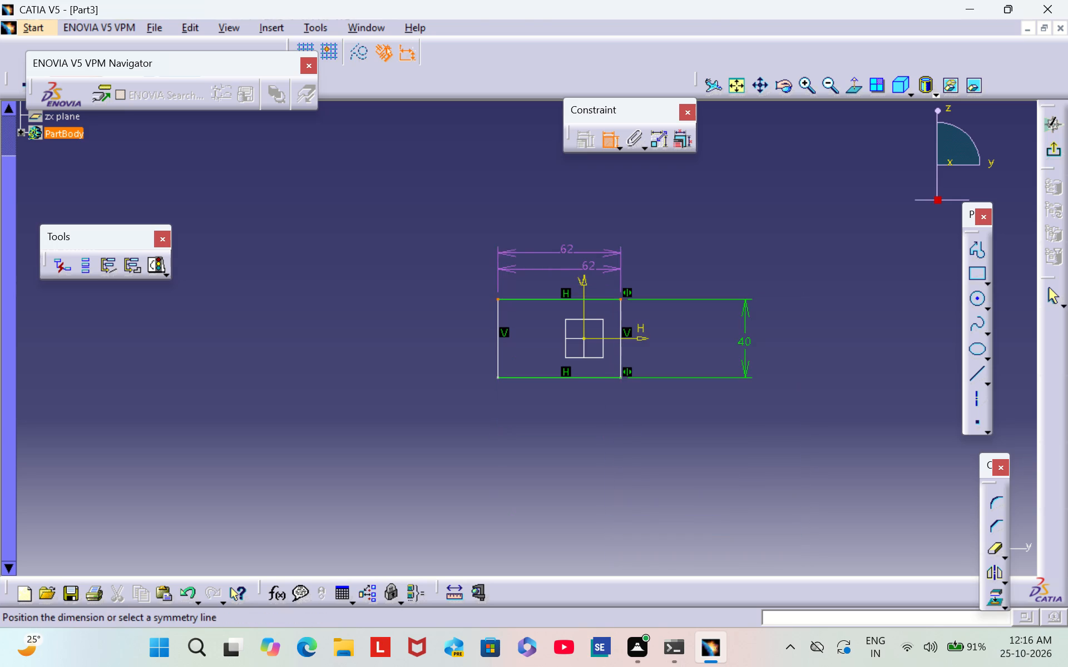
click(580, 294)
click(665, 241)
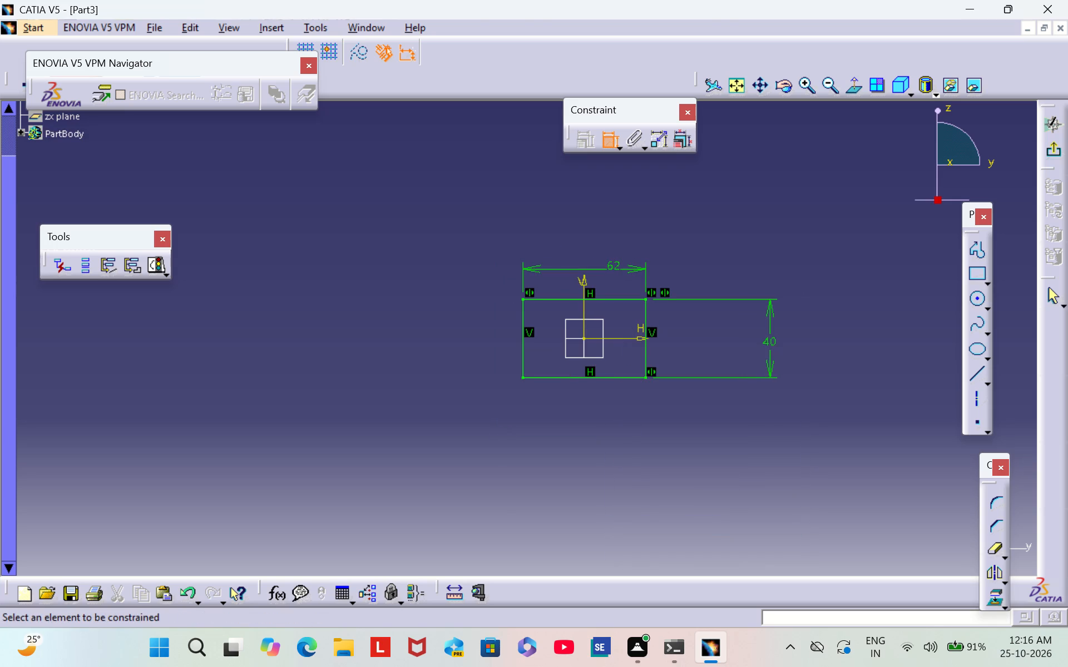
click(606, 142)
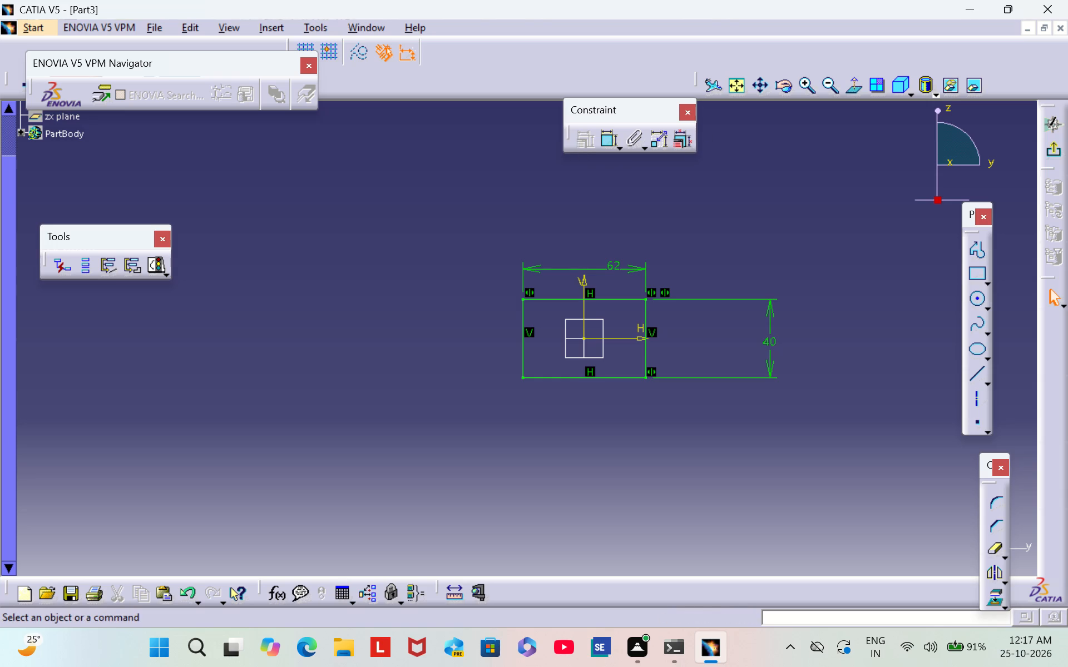
Sketch an inverted-U profile inside the rectangle, about 45 mm wide and 29 mm tall, with both legs ending on the bottom edge.
triple_click(804, 77)
click(804, 77)
middle_drag(822, 262, 792, 258)
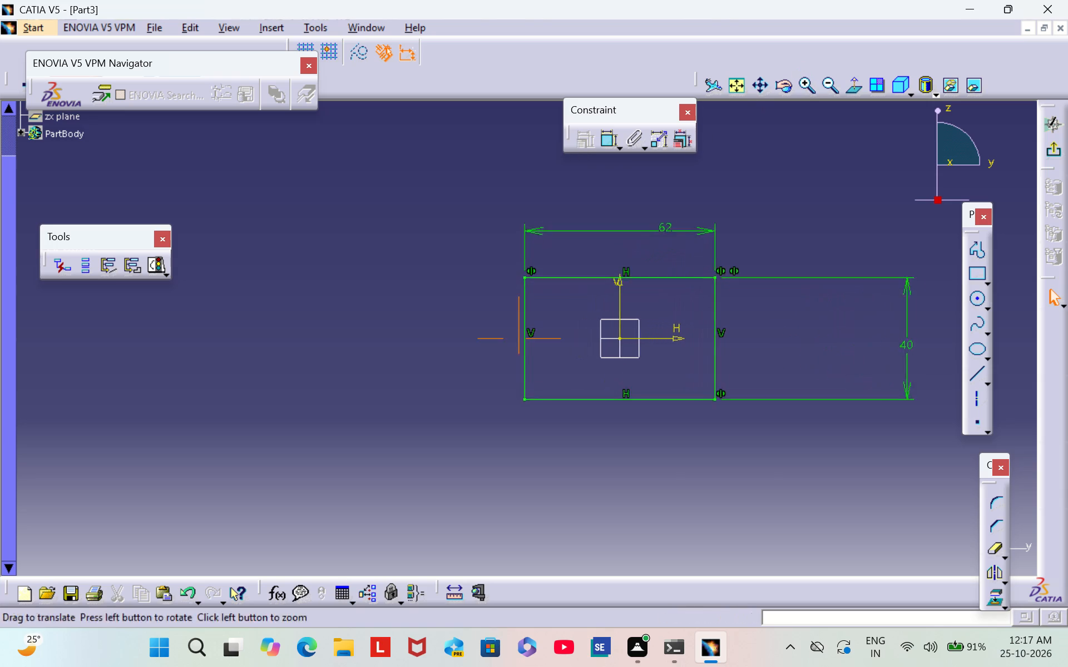
middle_drag(792, 258, 581, 218)
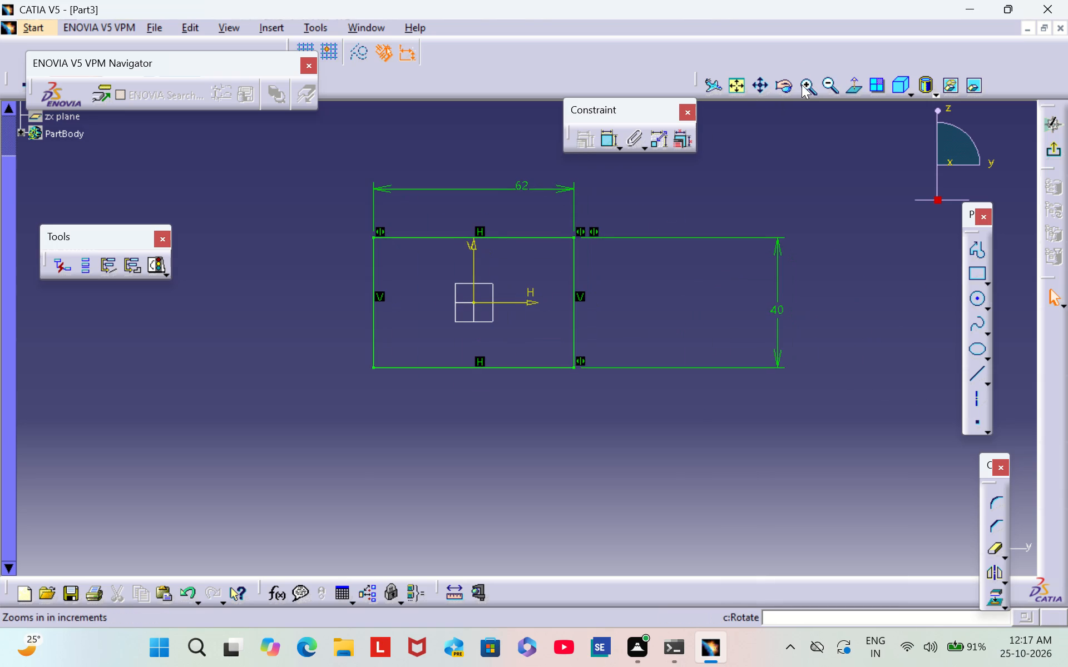
click(802, 84)
middle_drag(701, 213, 747, 278)
scroll(700, 218, down, 1)
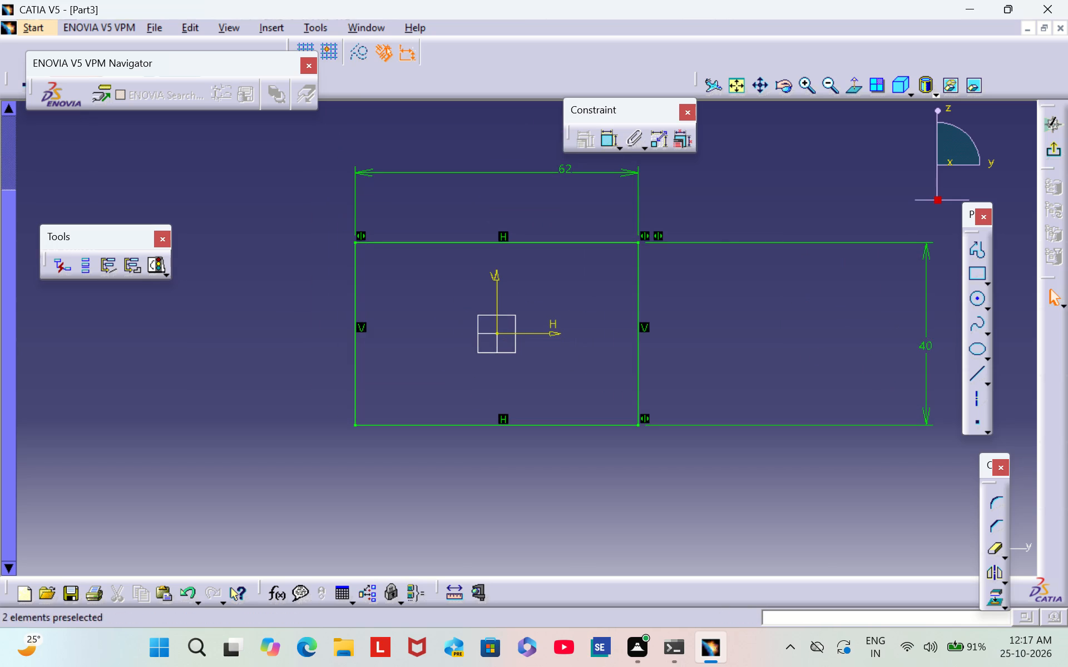
double_click(973, 252)
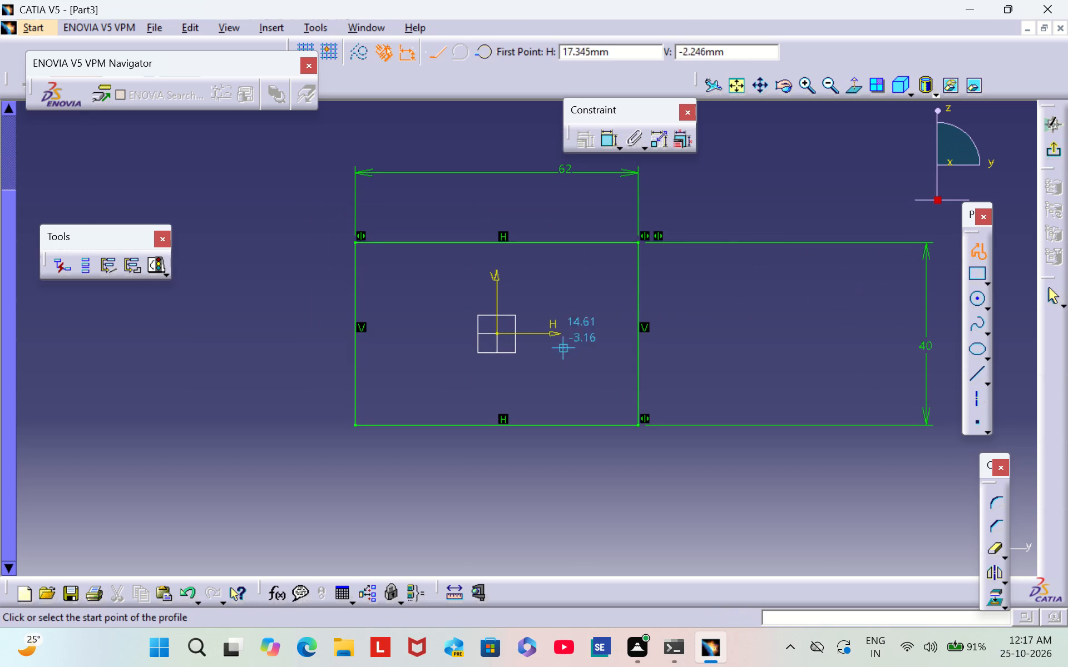
click(388, 425)
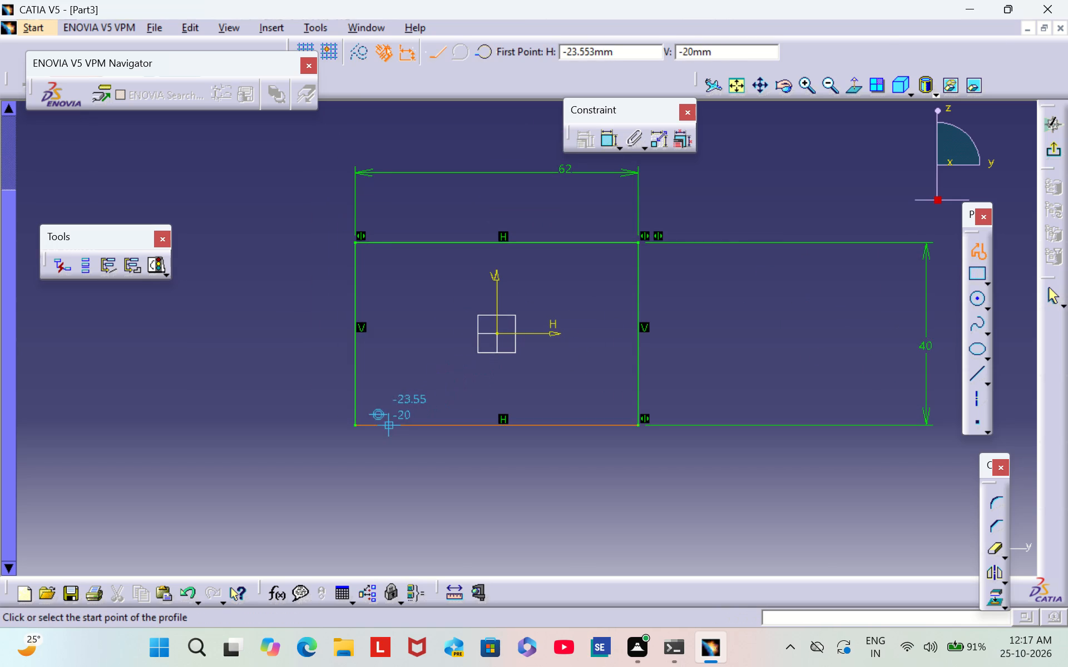
click(391, 292)
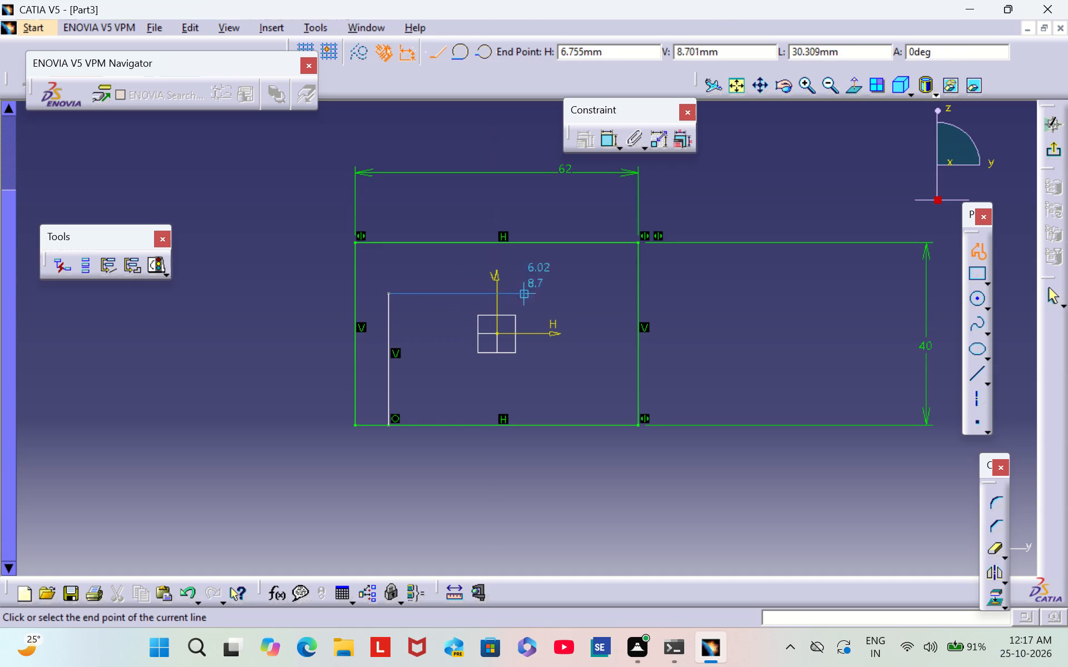
click(594, 294)
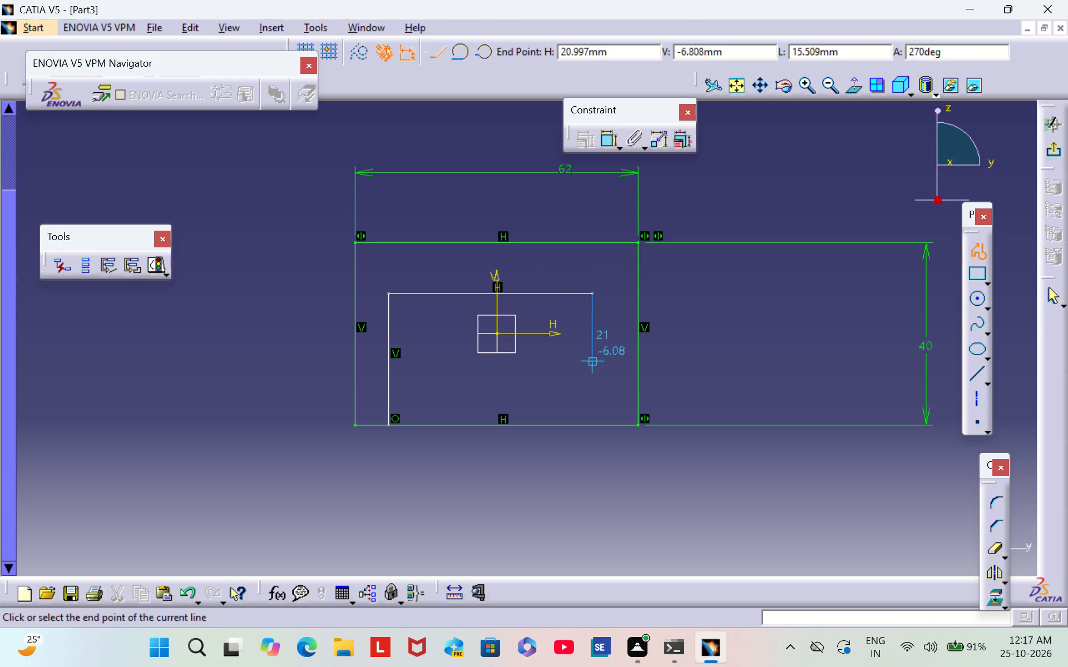
click(592, 424)
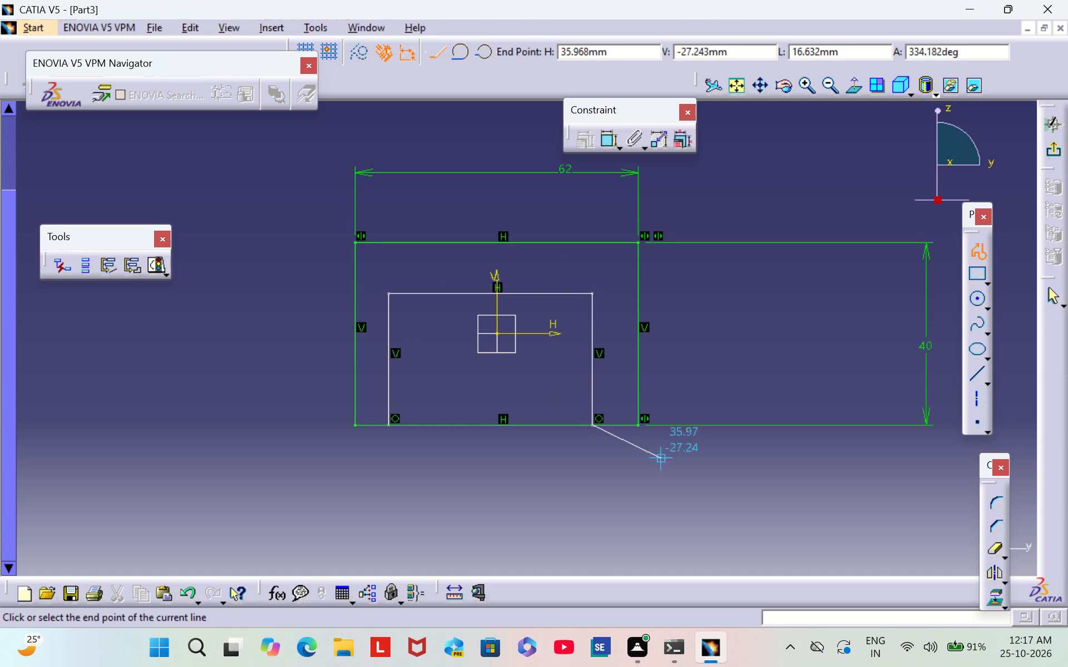
key(Escape)
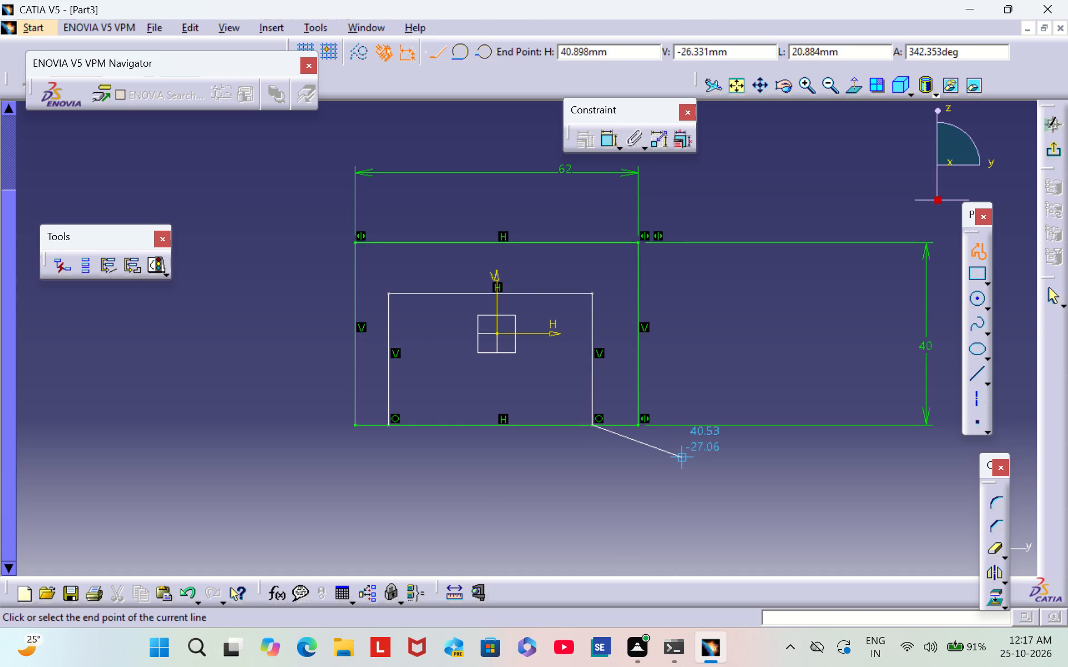
key(Escape)
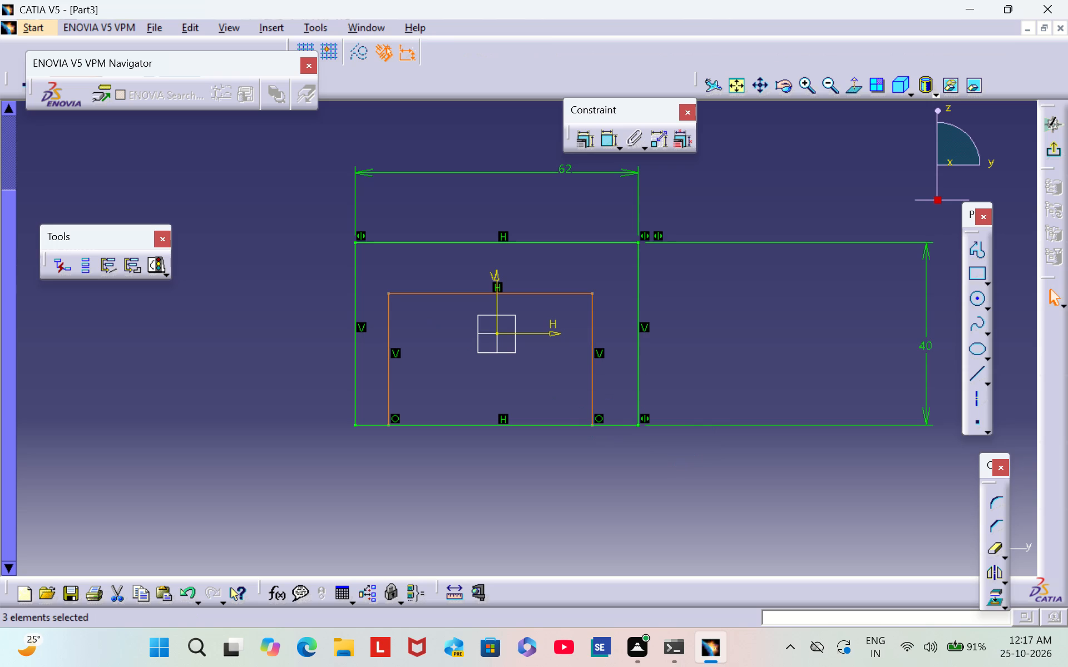
click(815, 311)
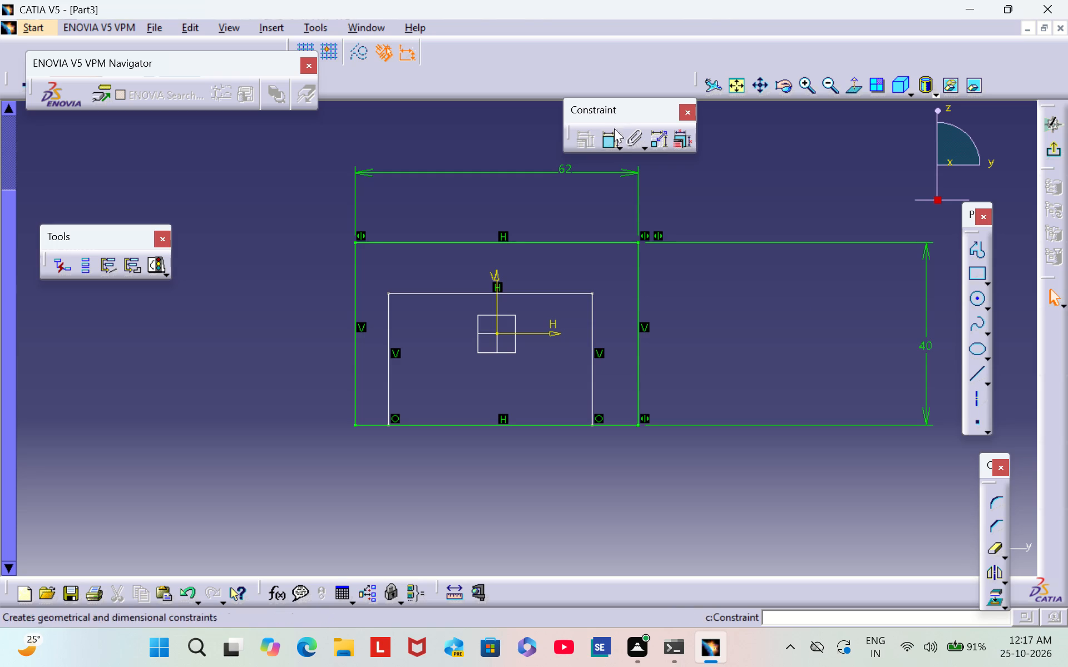
Constrain the inverted U's two upper corners as symmetric about the vertical V axis.
click(611, 148)
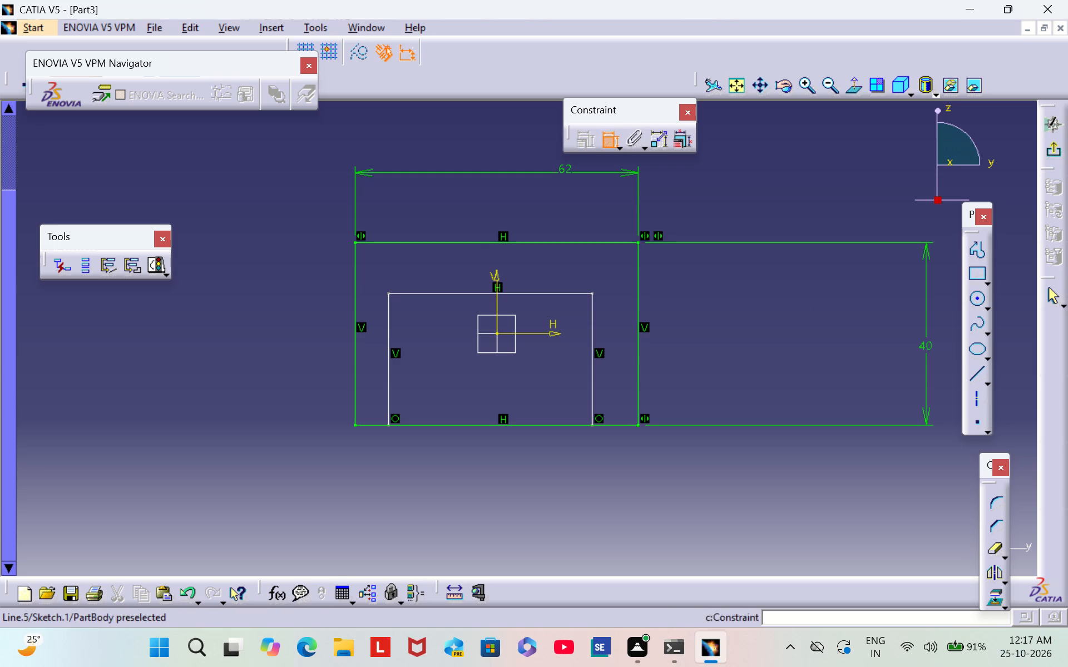
click(388, 295)
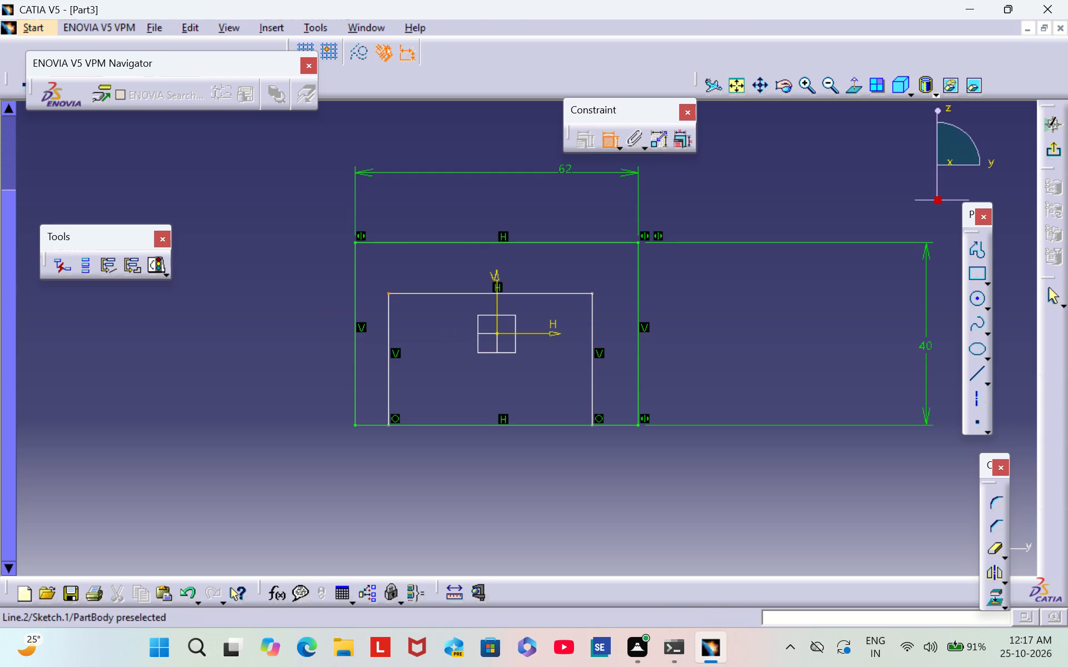
click(589, 293)
right_click(543, 295)
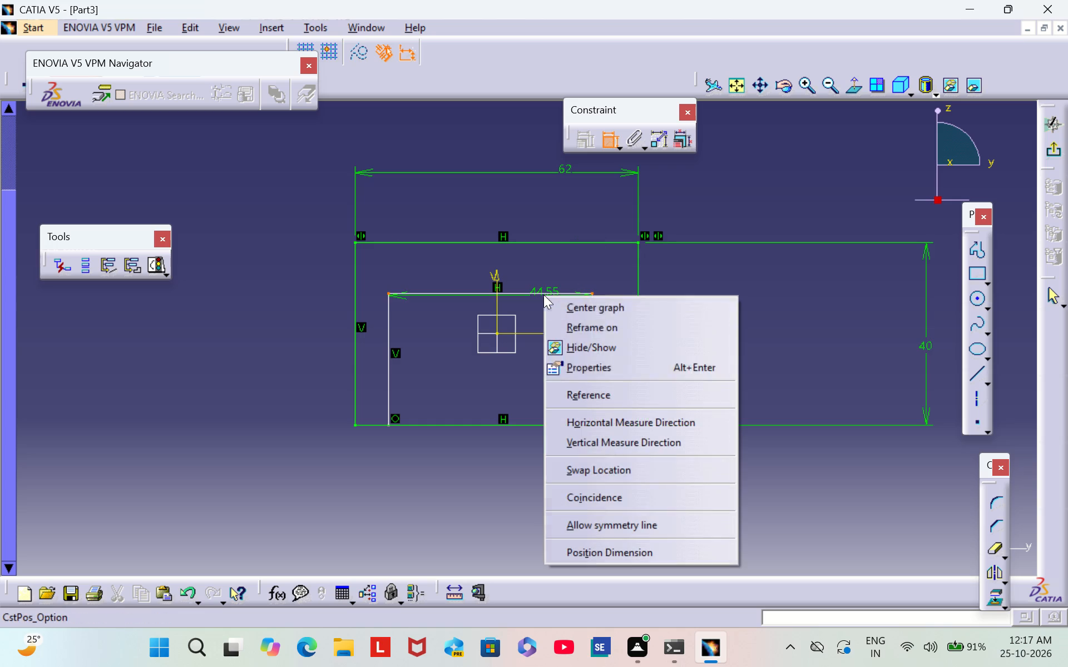
click(644, 521)
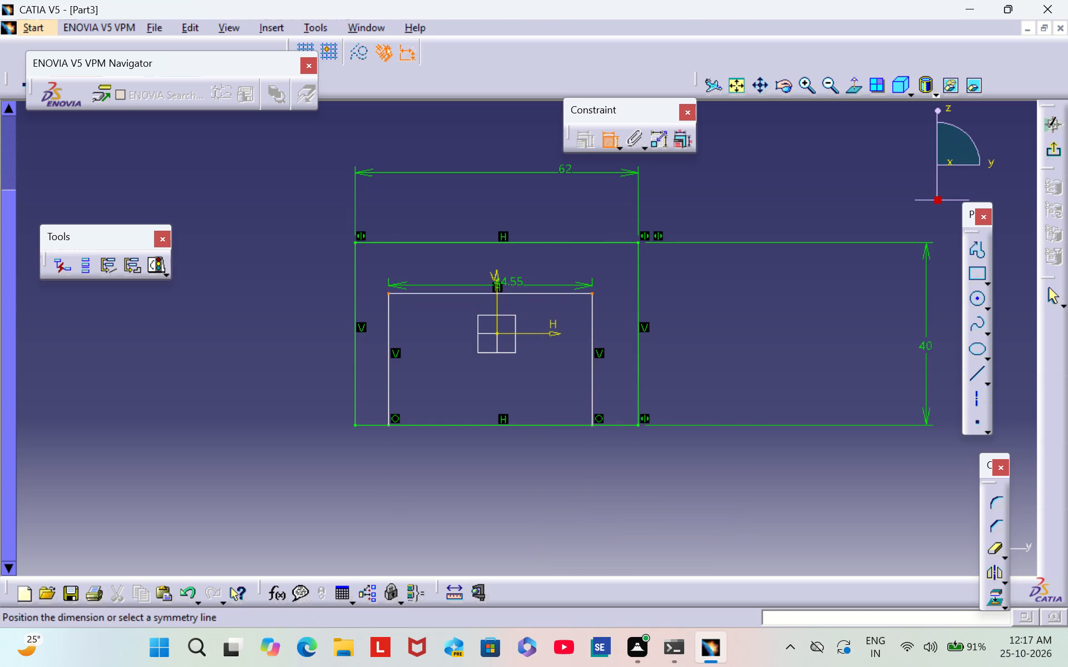
click(495, 289)
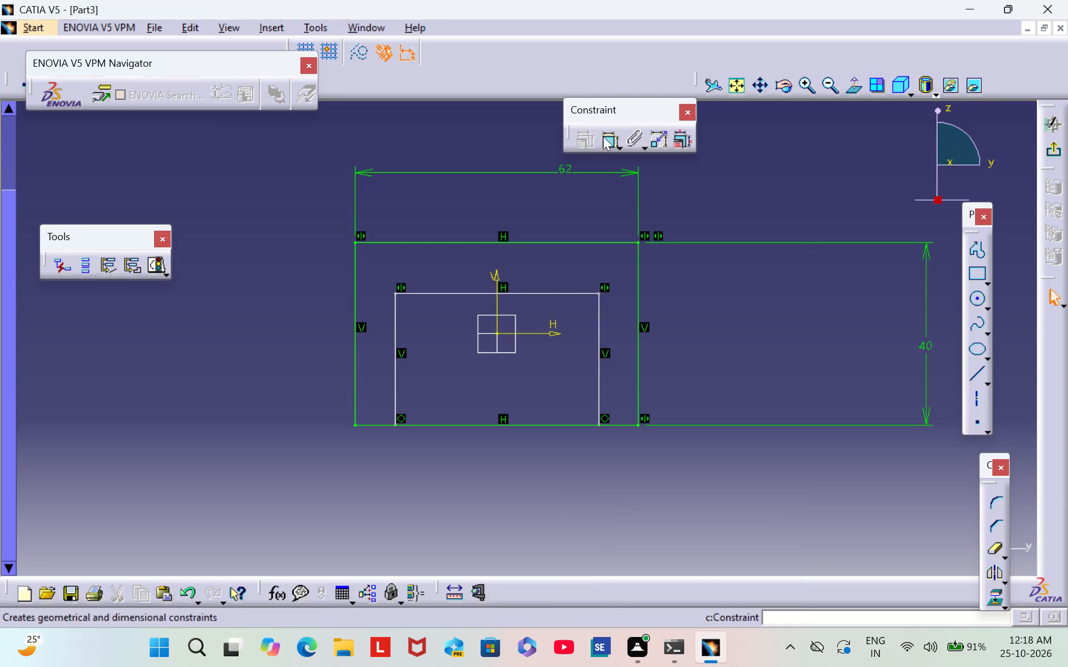
Dimension the gap between the rectangle's top edge and the inverted U's top line and set it to 12 mm.
click(604, 147)
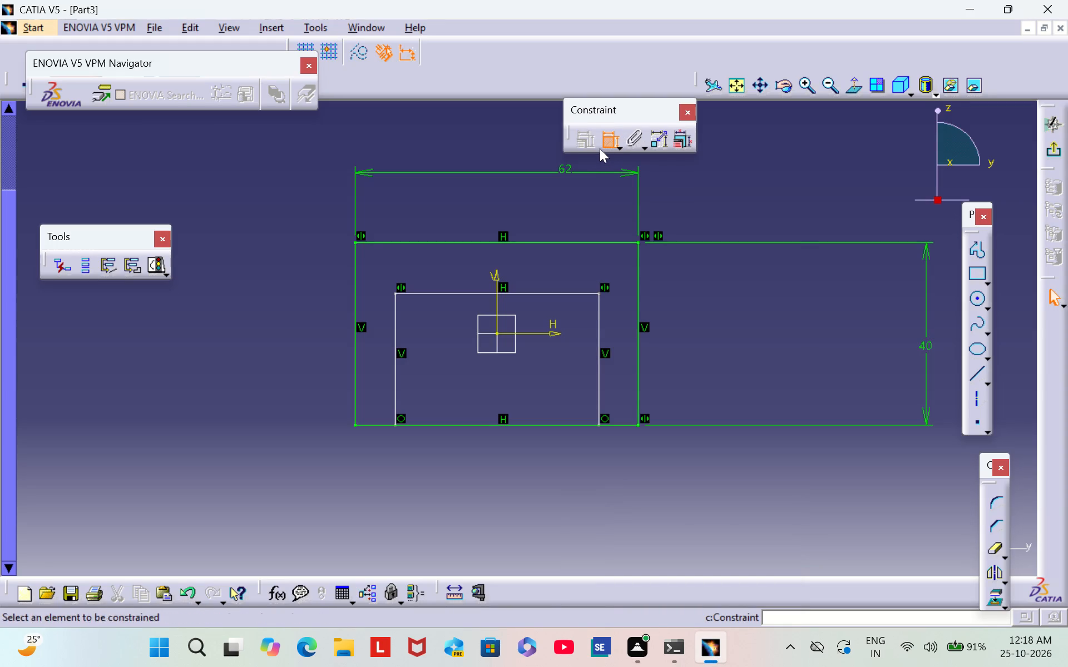
click(439, 241)
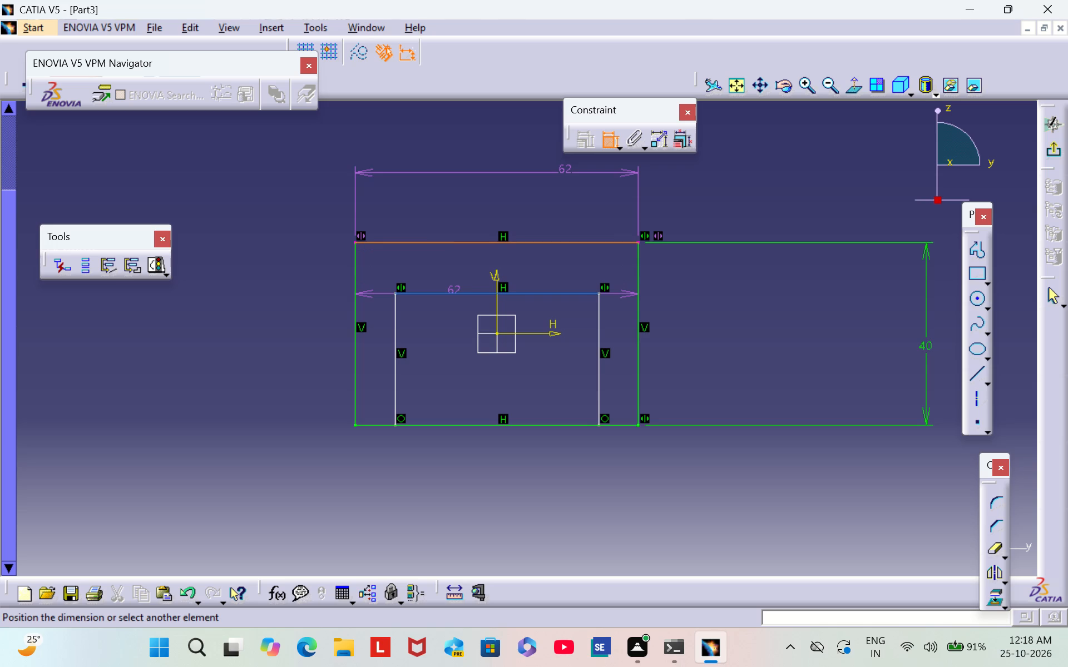
click(453, 293)
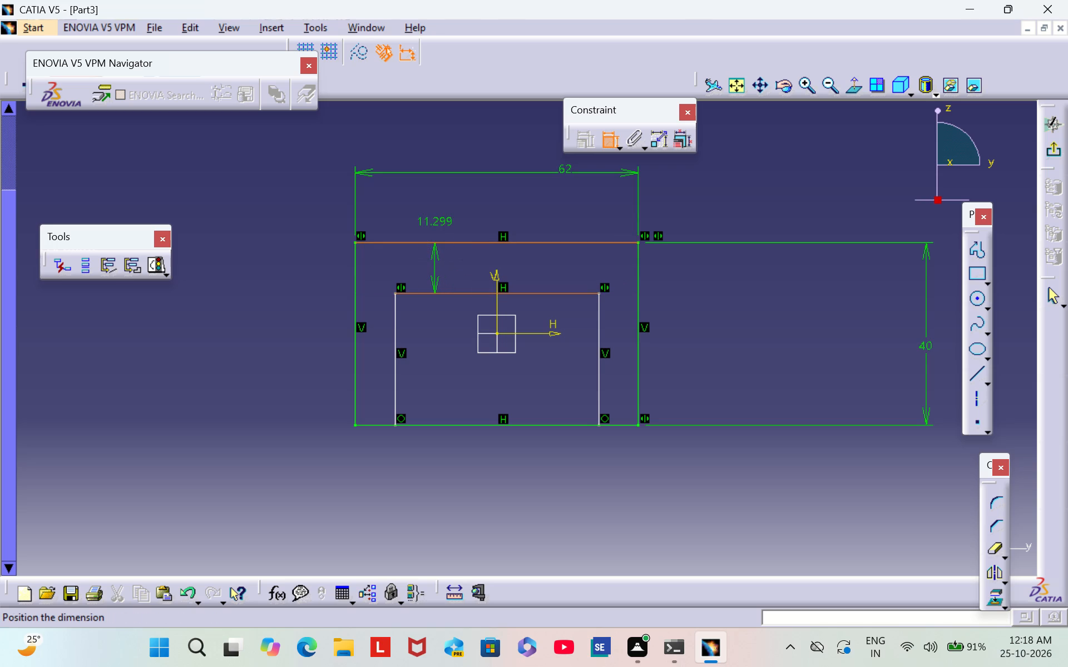
click(434, 225)
double_click(436, 222)
key(BackSpace)
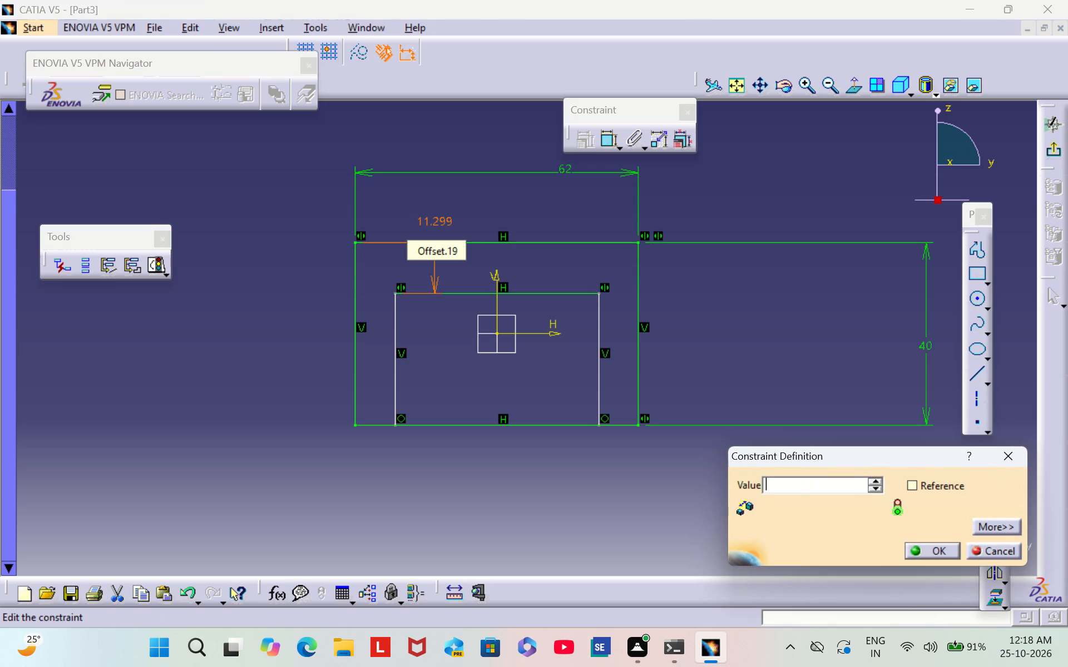
text(12)
key(Return)
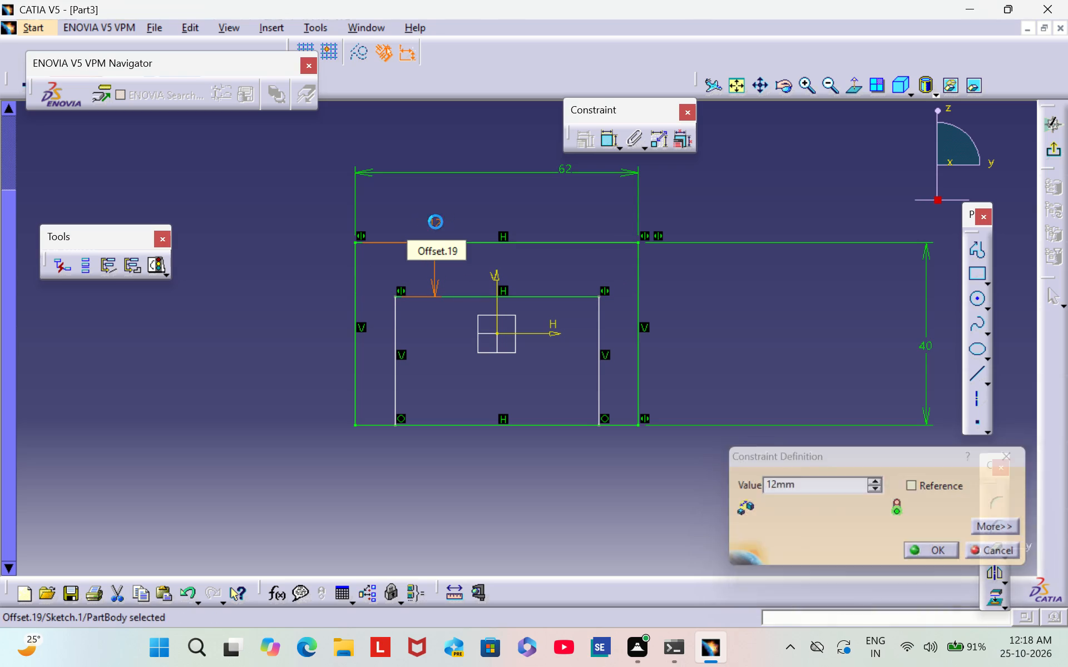
click(745, 306)
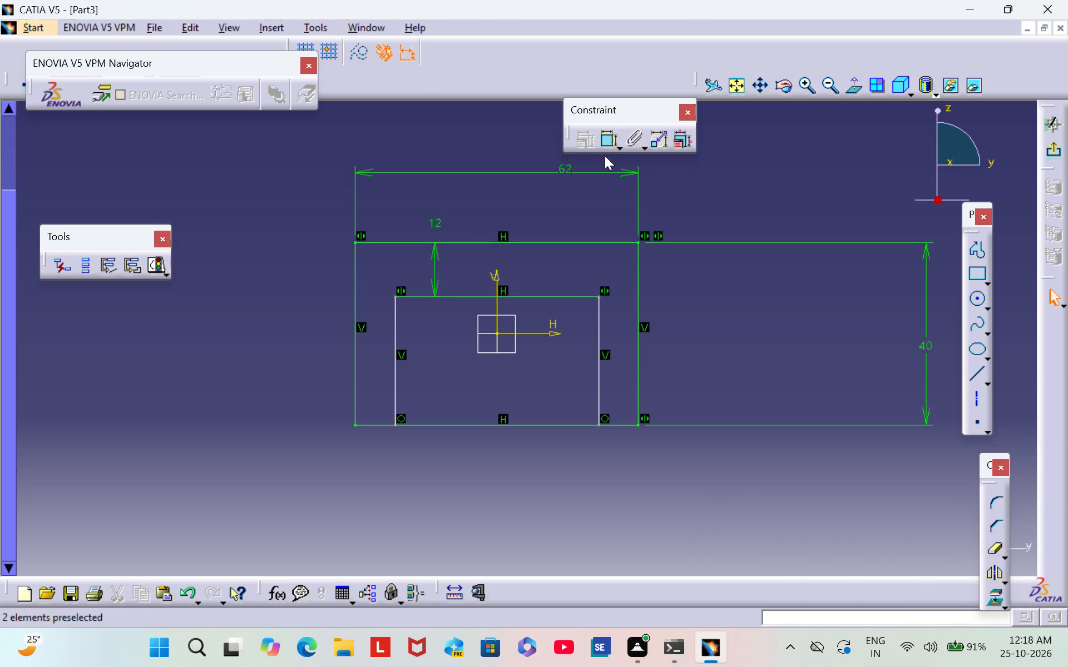
Dimension the gap between the inverted U's right leg and the rectangle's right edge and set it to 14 mm.
double_click(606, 147)
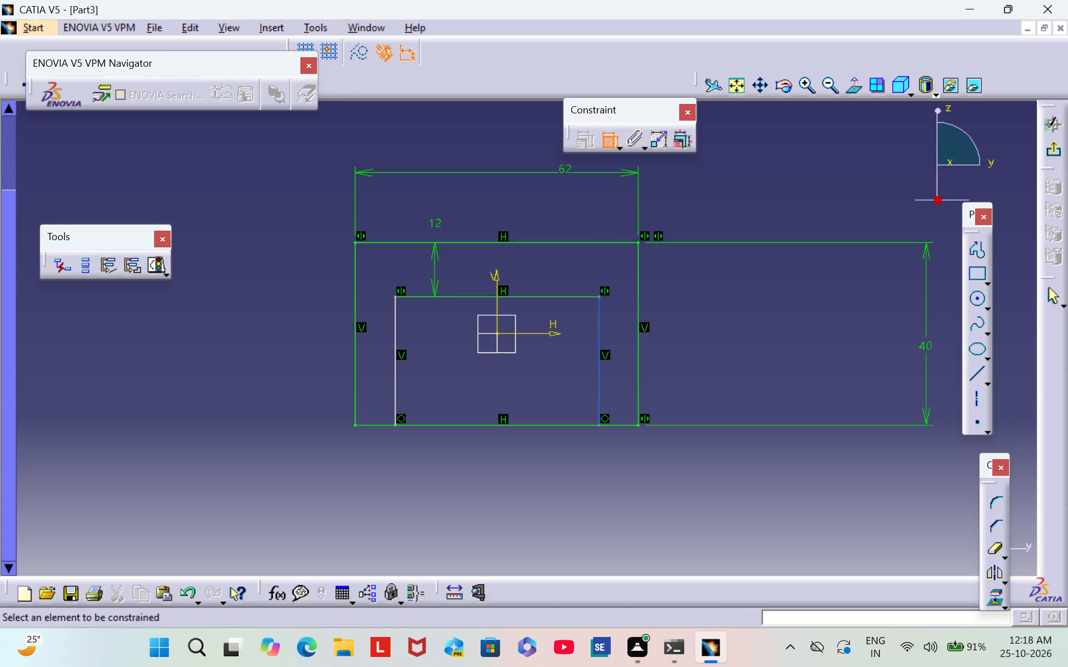
click(597, 335)
click(642, 331)
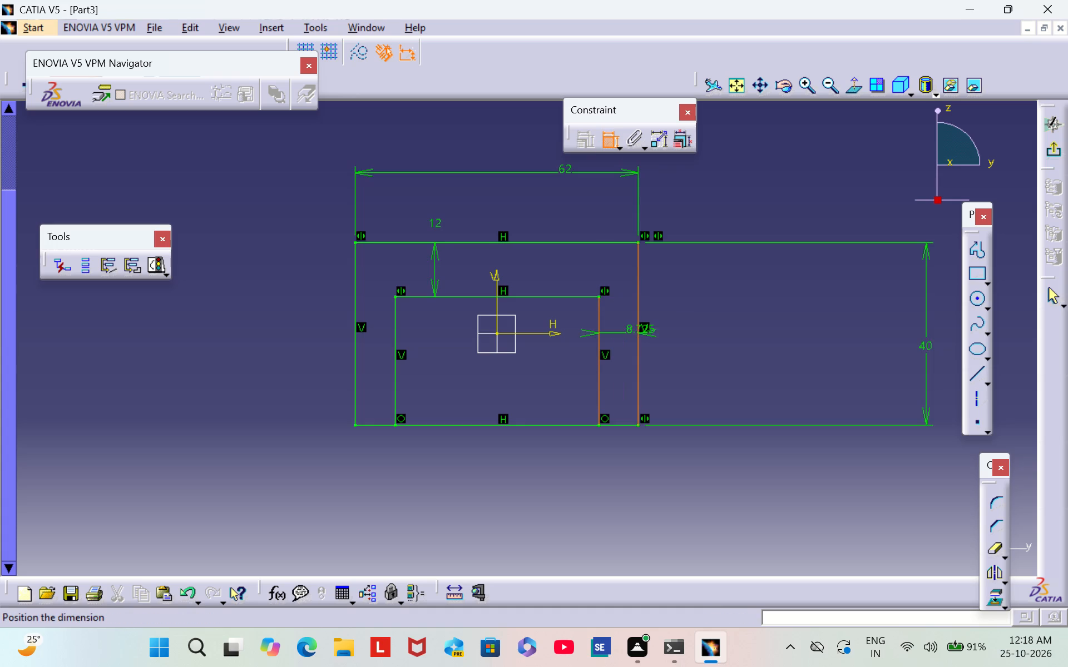
click(674, 303)
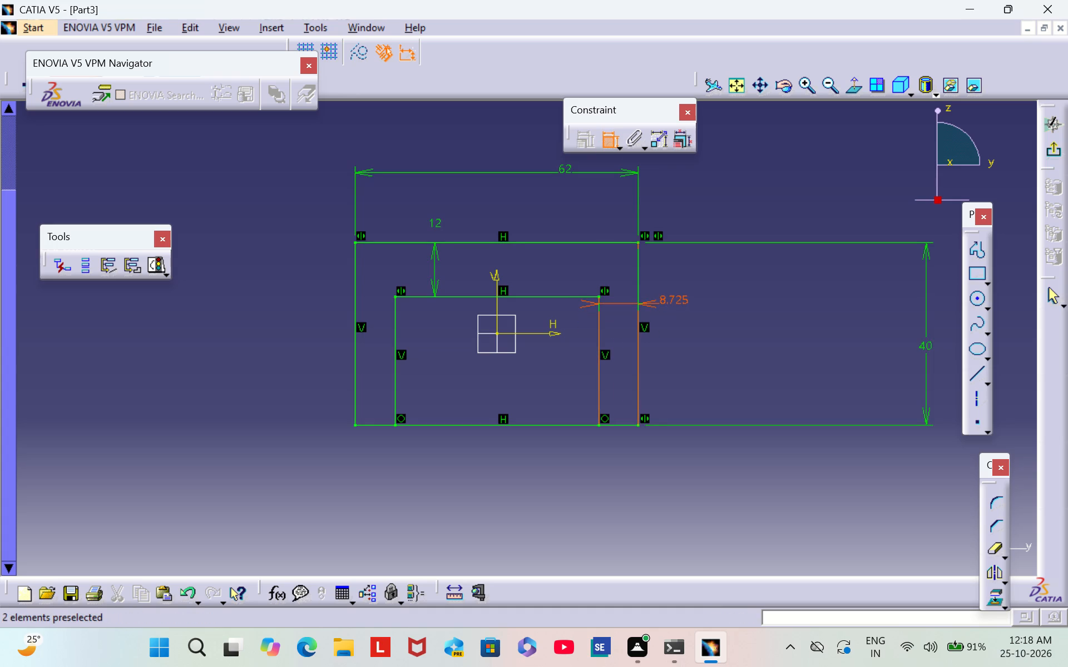
double_click(665, 302)
key(BackSpace)
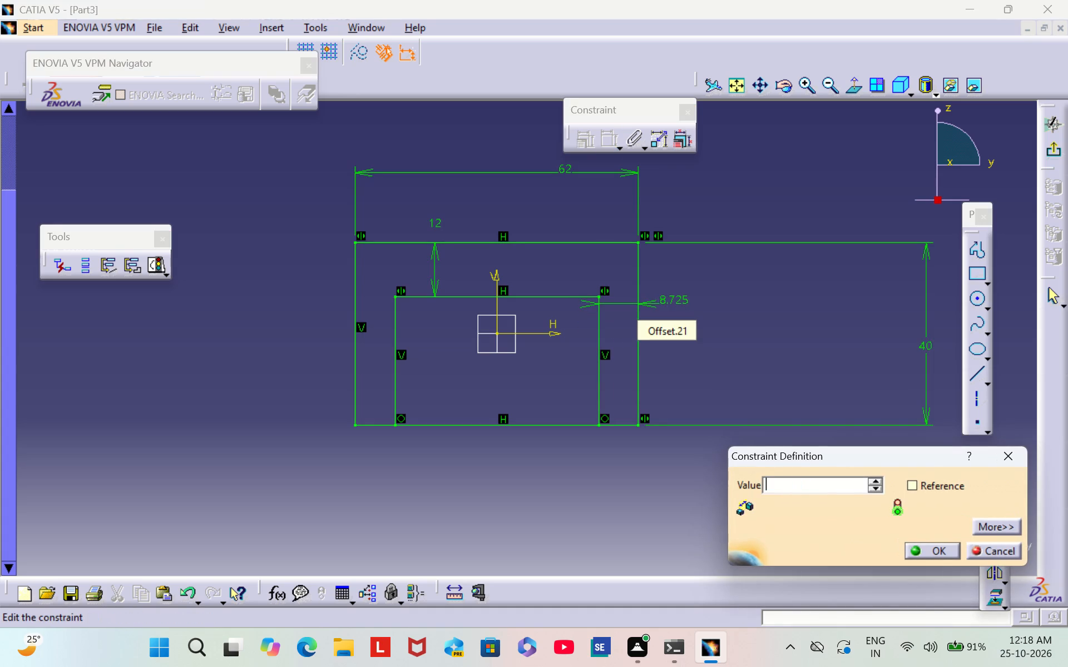
text(14)
key(Return)
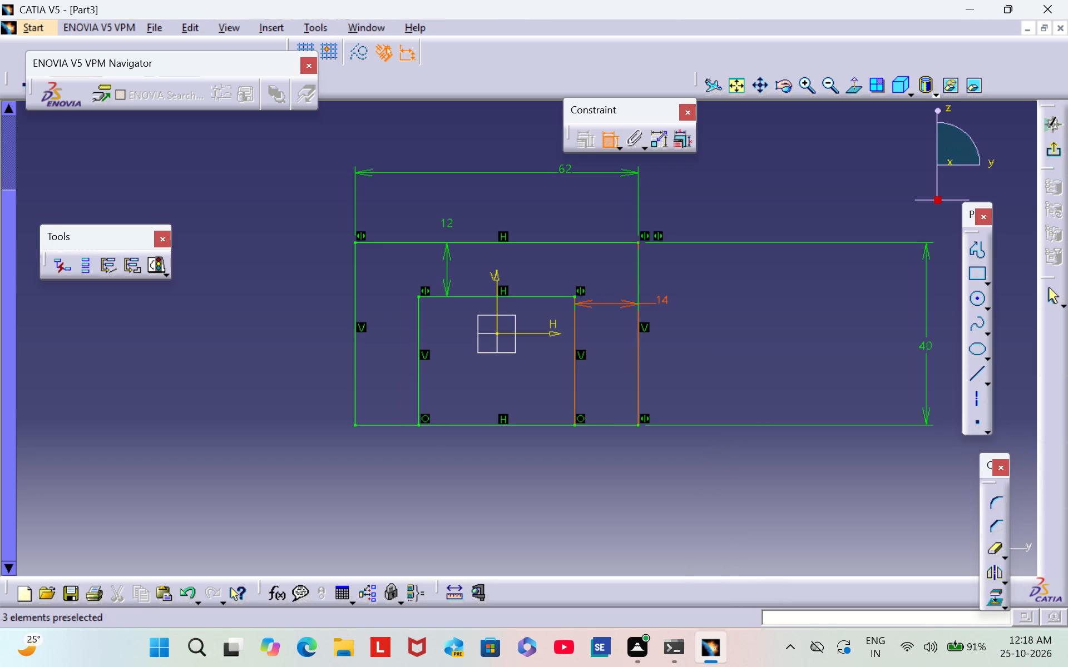
click(684, 351)
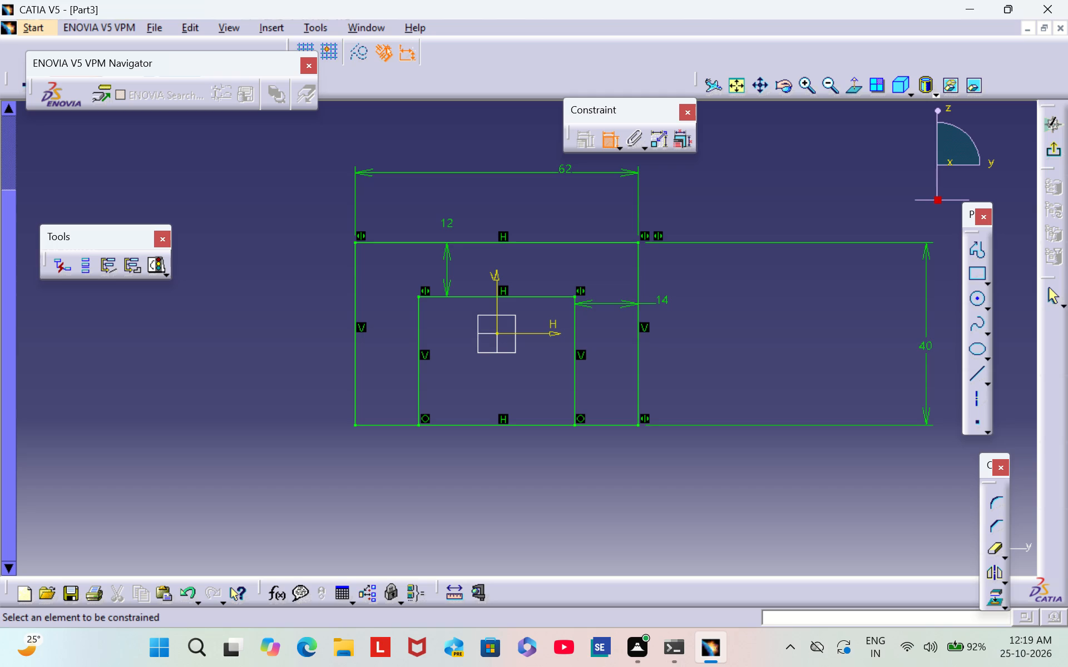
Quick Trim the rectangle's bottom edge between the inverted U's two legs to open the profile at the bottom.
middle_drag(610, 472, 621, 409)
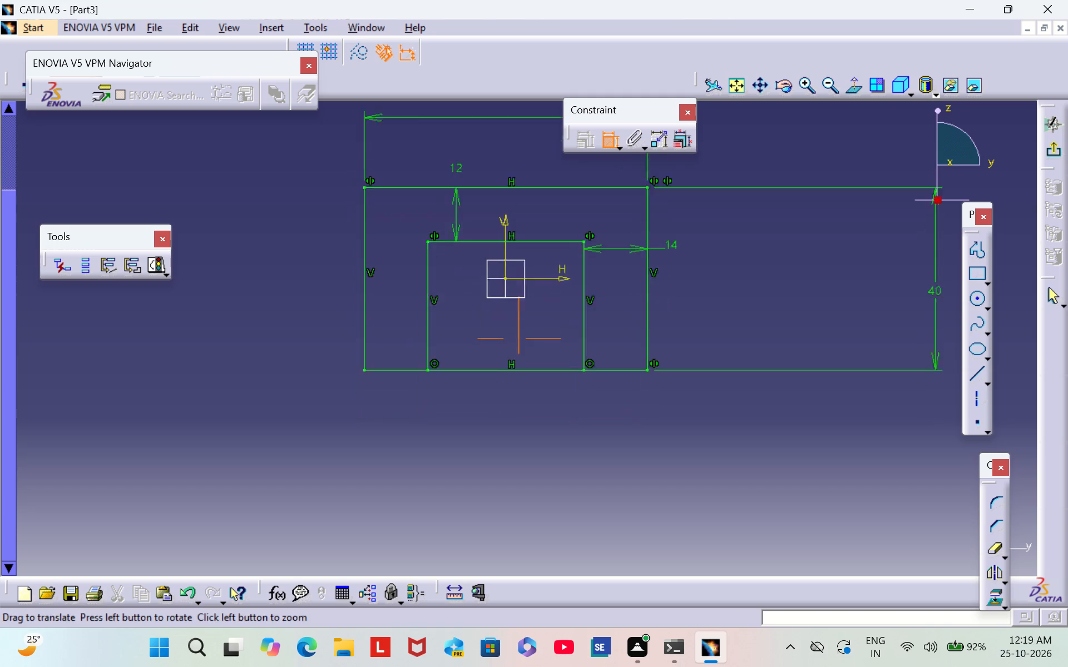
middle_drag(621, 409, 632, 366)
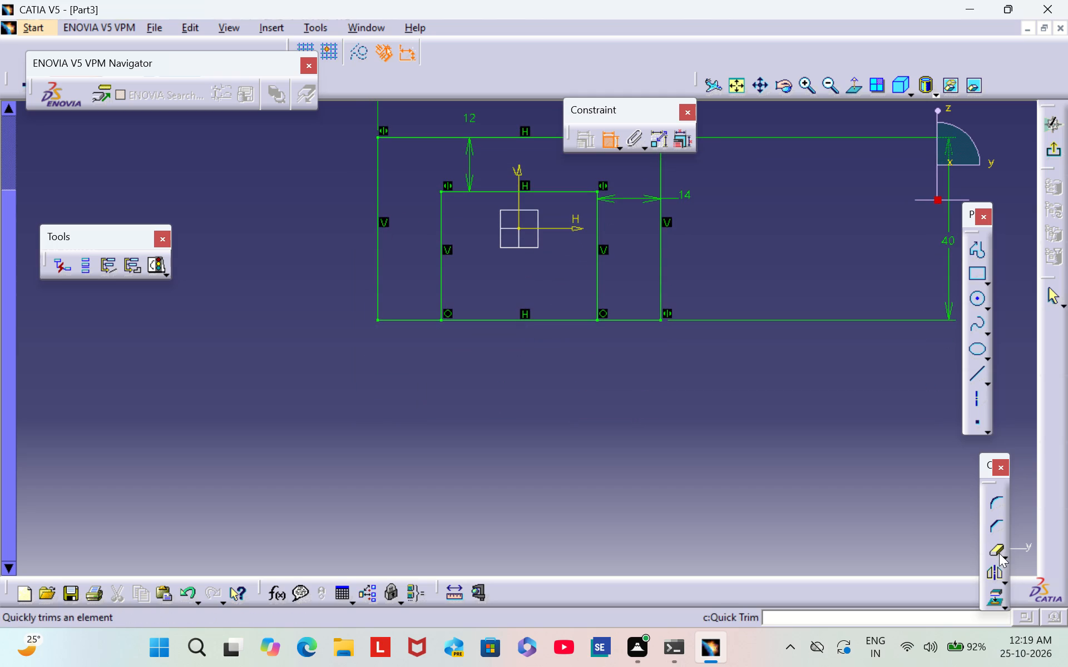
double_click(998, 551)
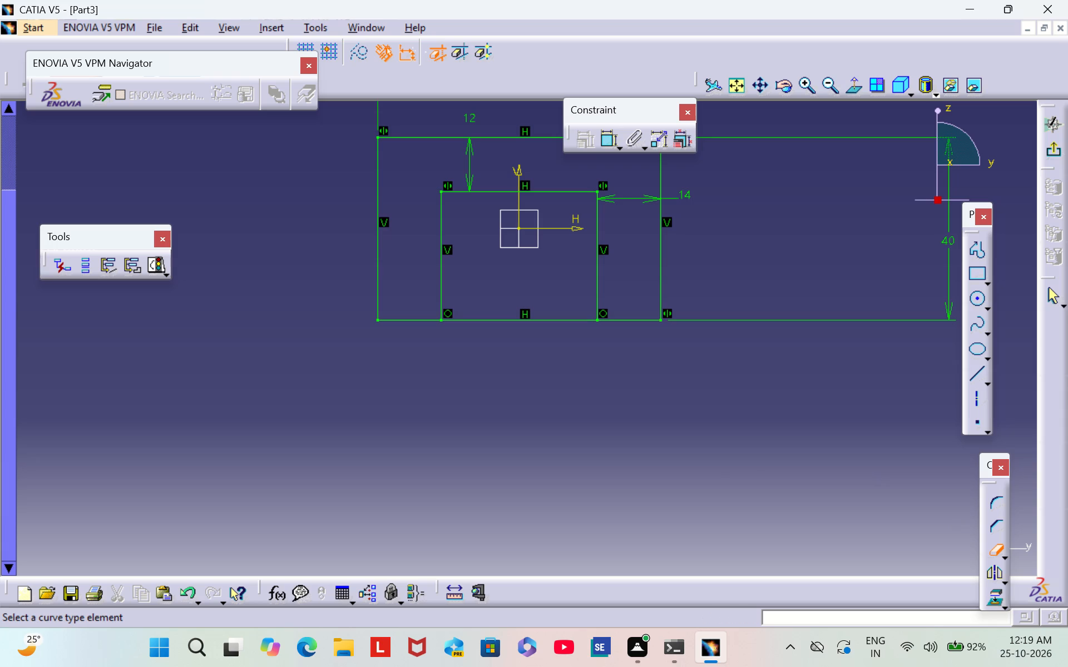
click(517, 318)
click(680, 372)
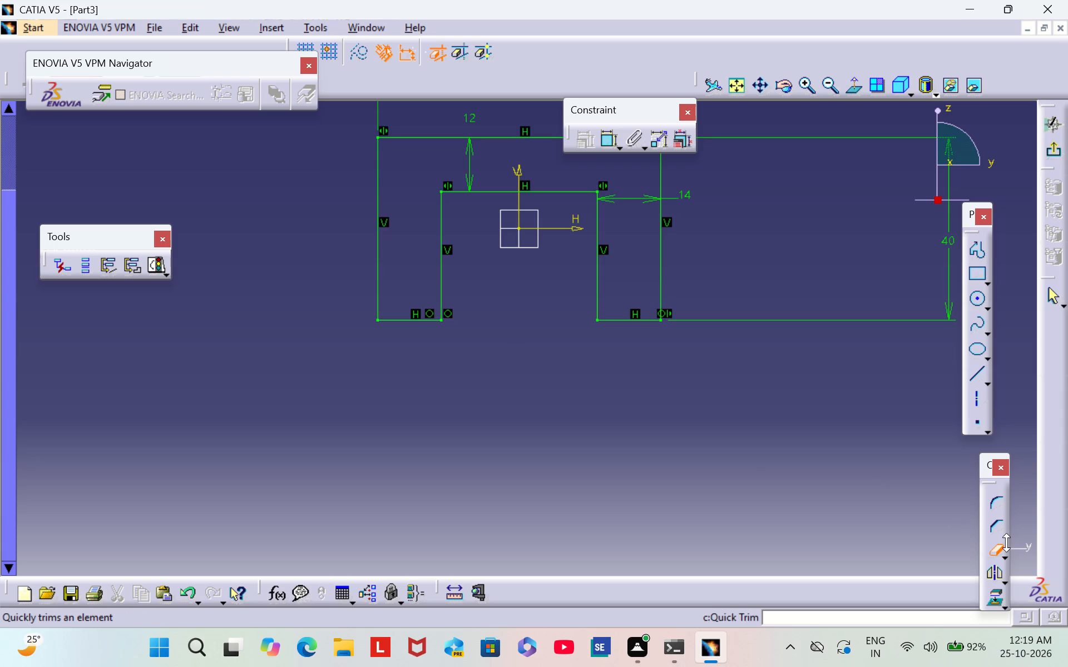
click(997, 549)
Sketch a tall rectangle about 23 × 56 mm rising above the arch, with its bottom edge inside the 12 mm top bar.
middle_drag(812, 266, 740, 387)
scroll(807, 277, down, 1)
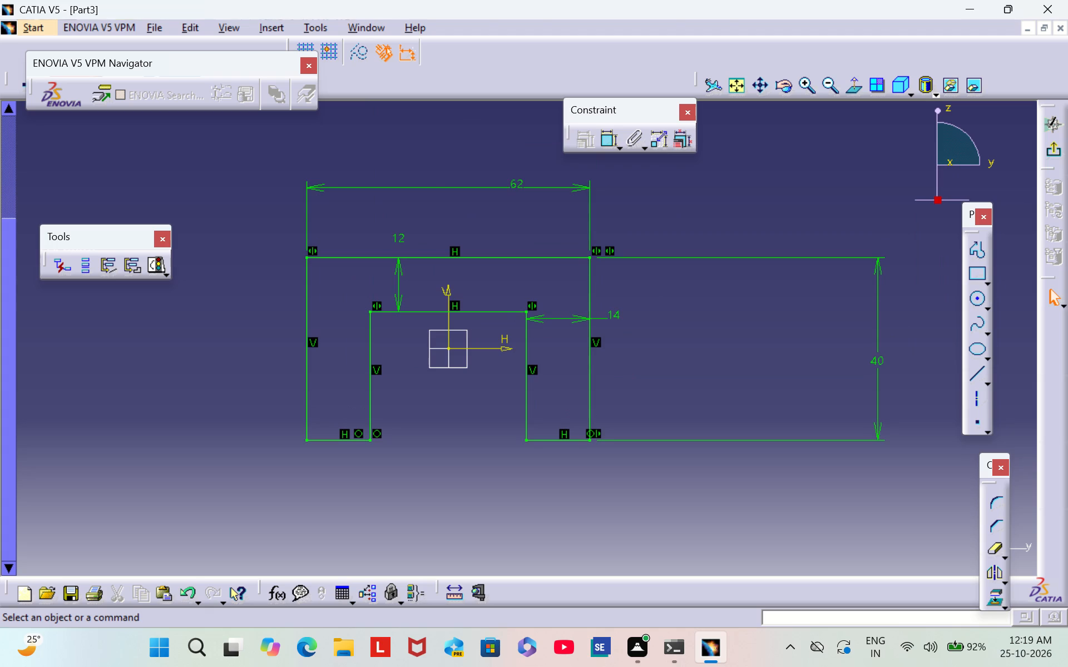
middle_drag(670, 296, 708, 430)
scroll(708, 432, down, 1)
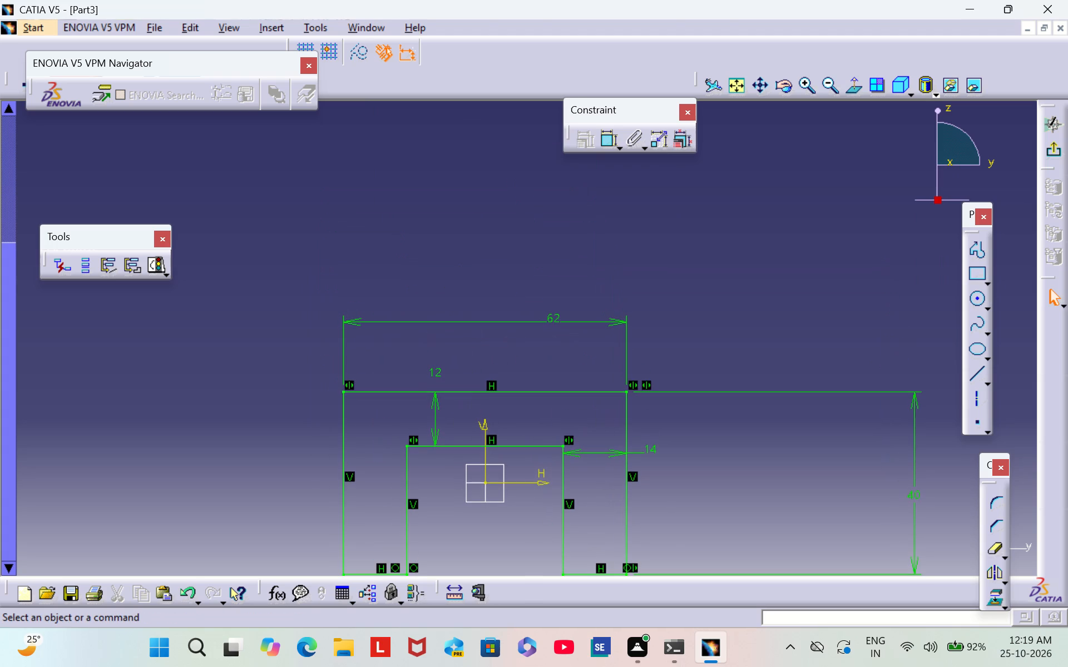
click(979, 275)
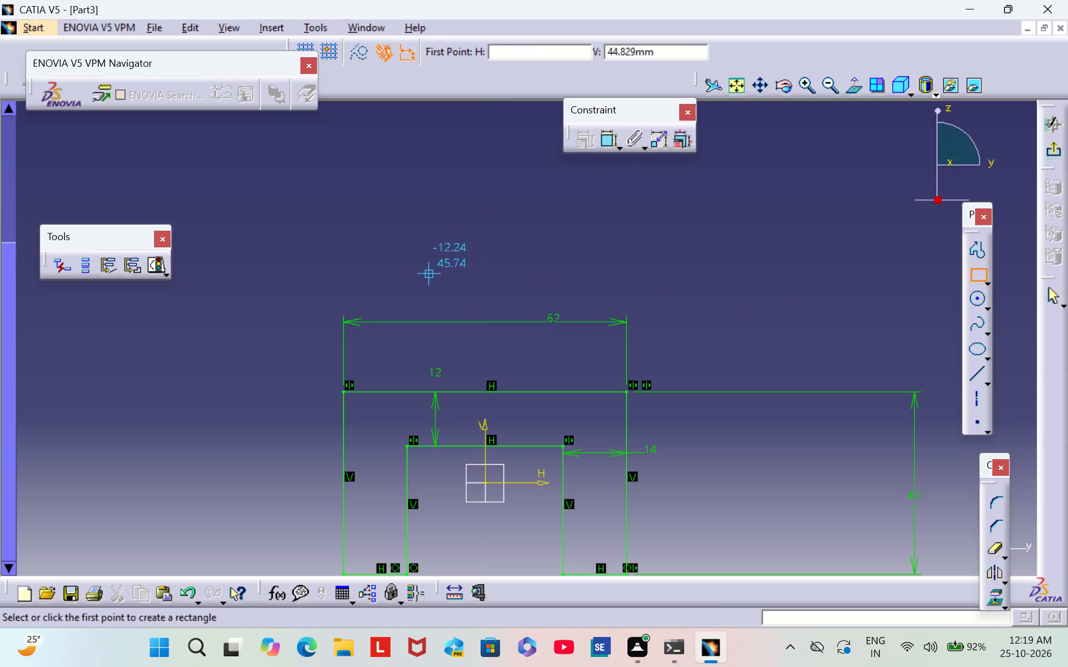
click(419, 167)
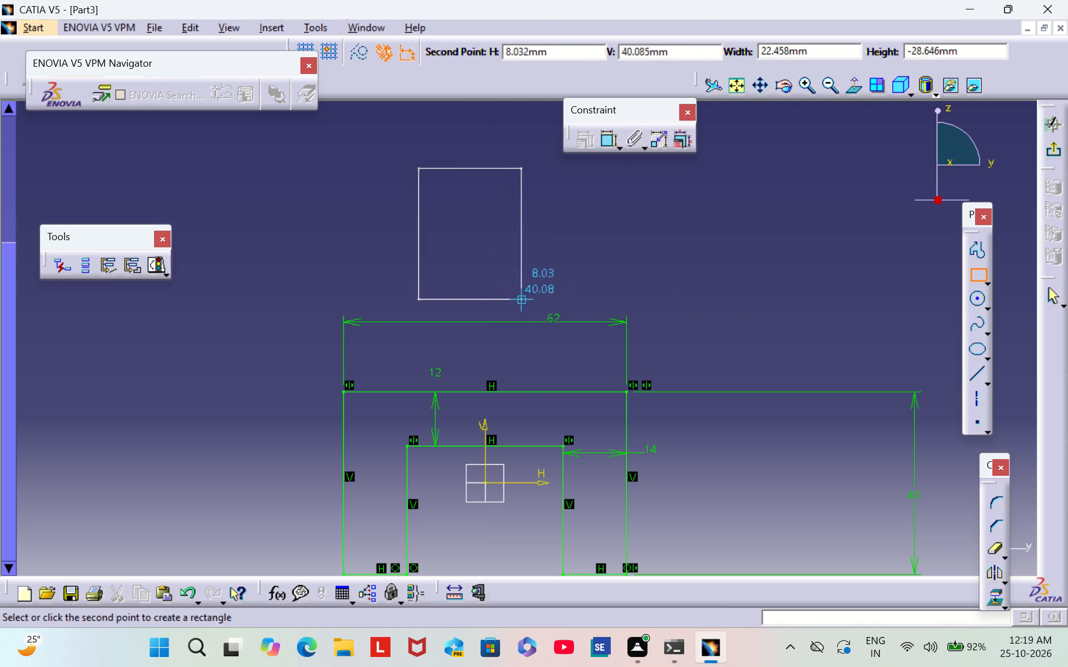
click(522, 422)
click(699, 264)
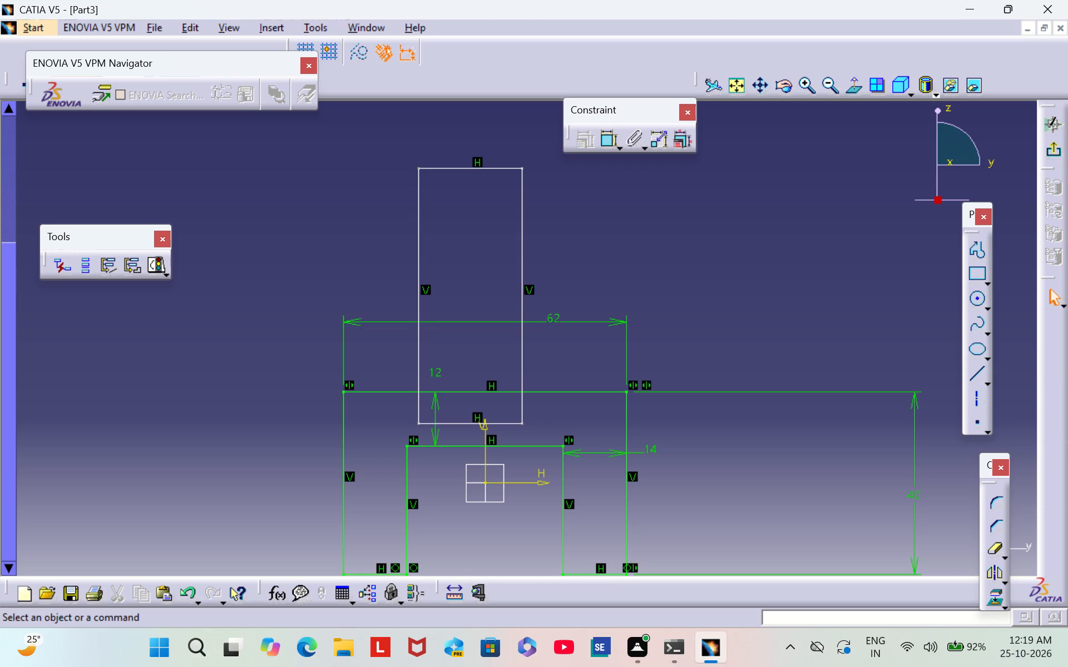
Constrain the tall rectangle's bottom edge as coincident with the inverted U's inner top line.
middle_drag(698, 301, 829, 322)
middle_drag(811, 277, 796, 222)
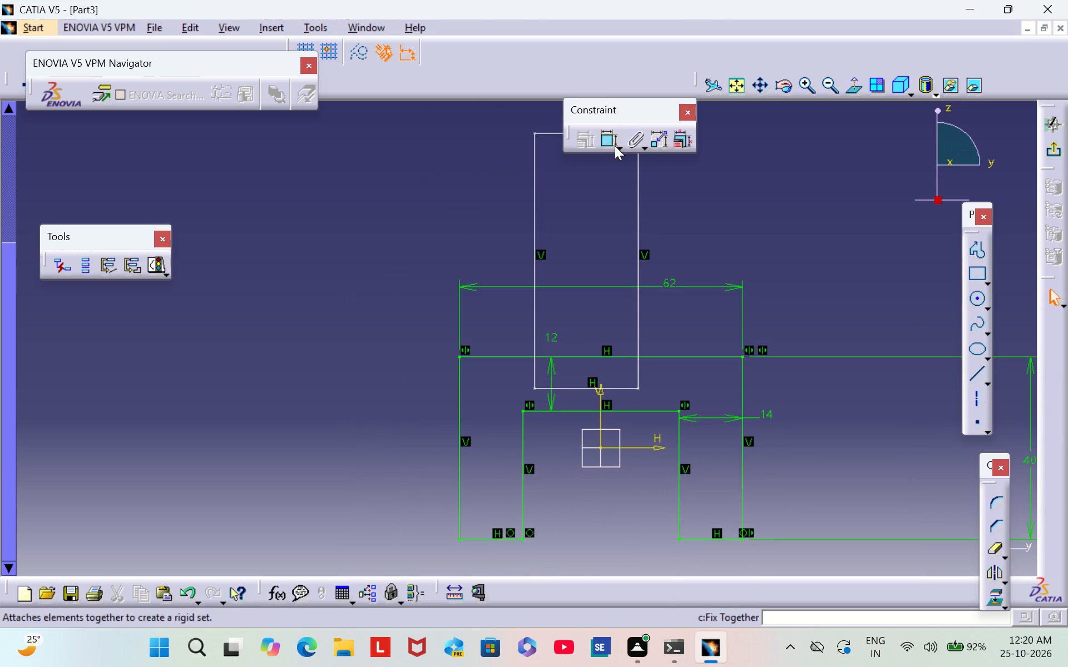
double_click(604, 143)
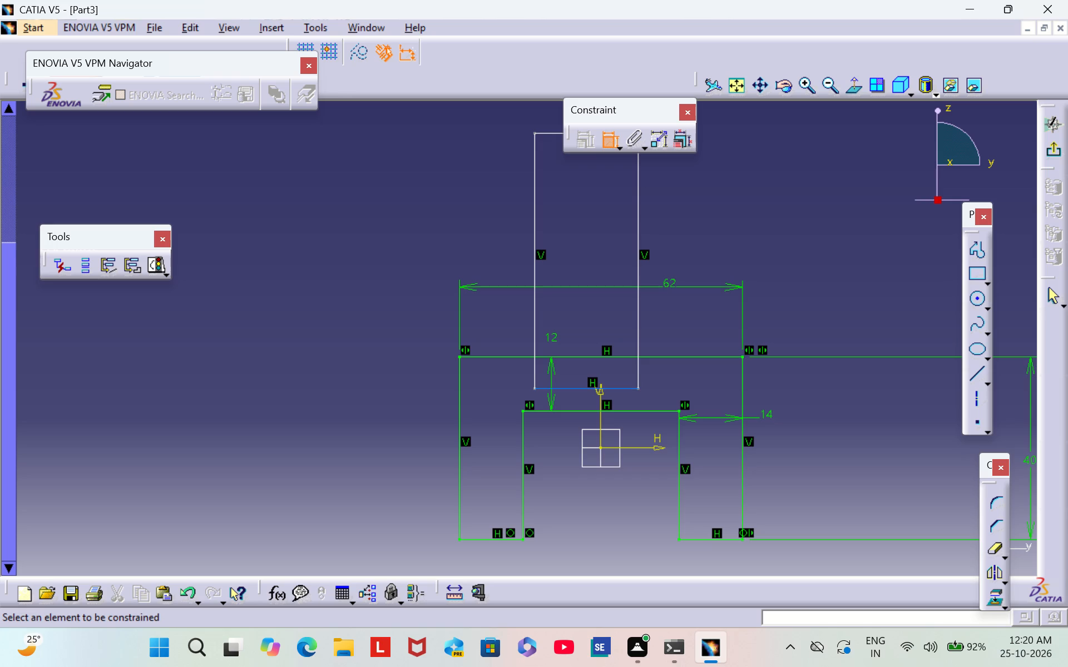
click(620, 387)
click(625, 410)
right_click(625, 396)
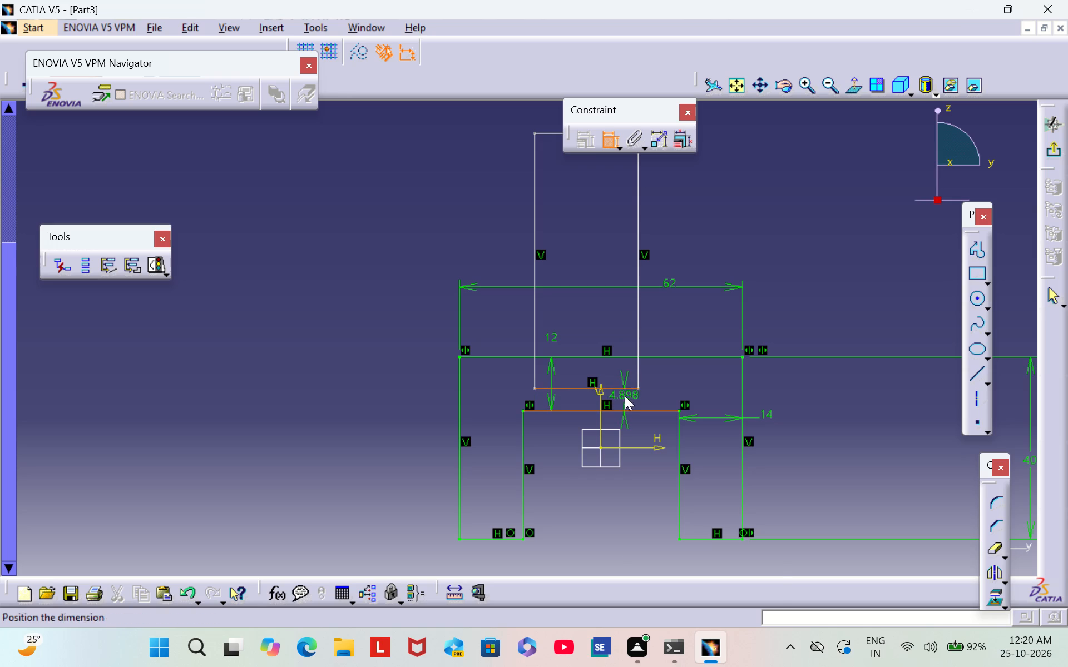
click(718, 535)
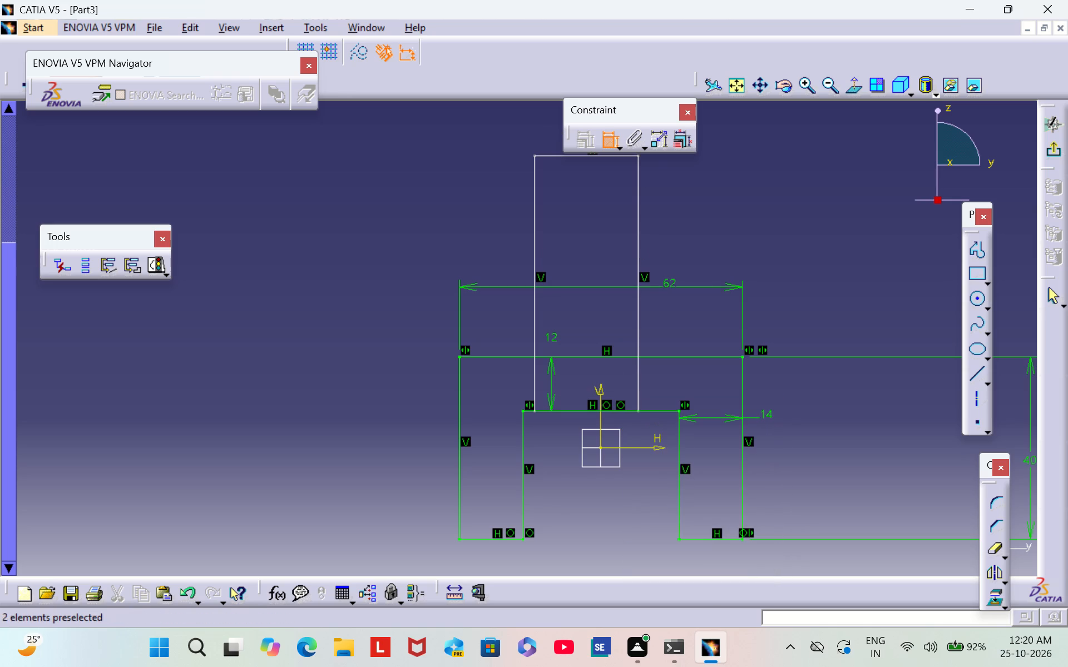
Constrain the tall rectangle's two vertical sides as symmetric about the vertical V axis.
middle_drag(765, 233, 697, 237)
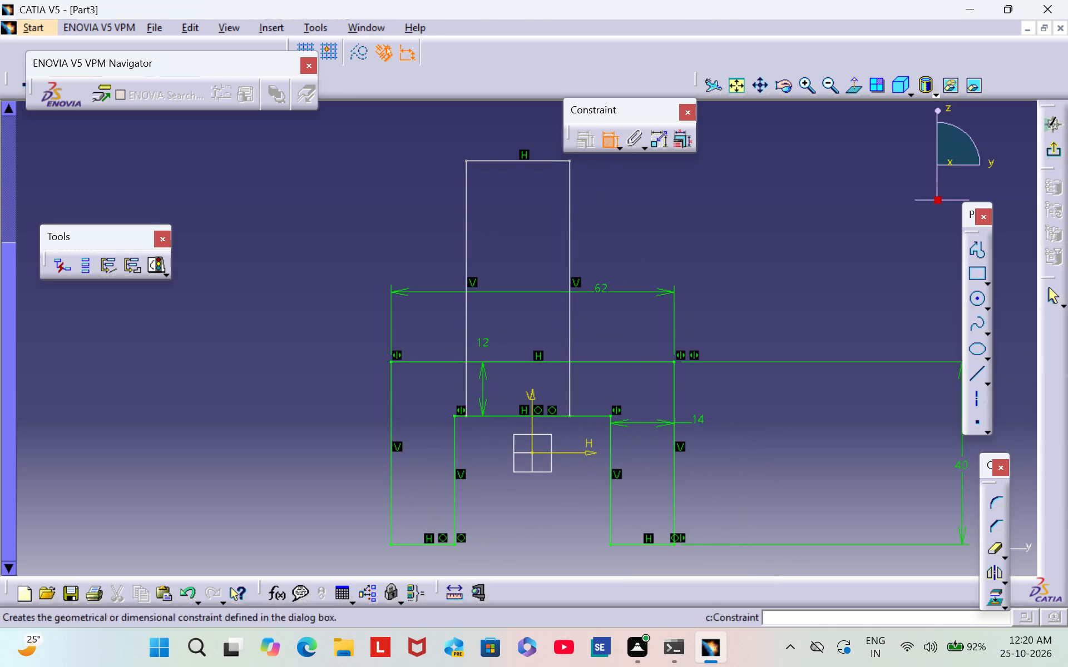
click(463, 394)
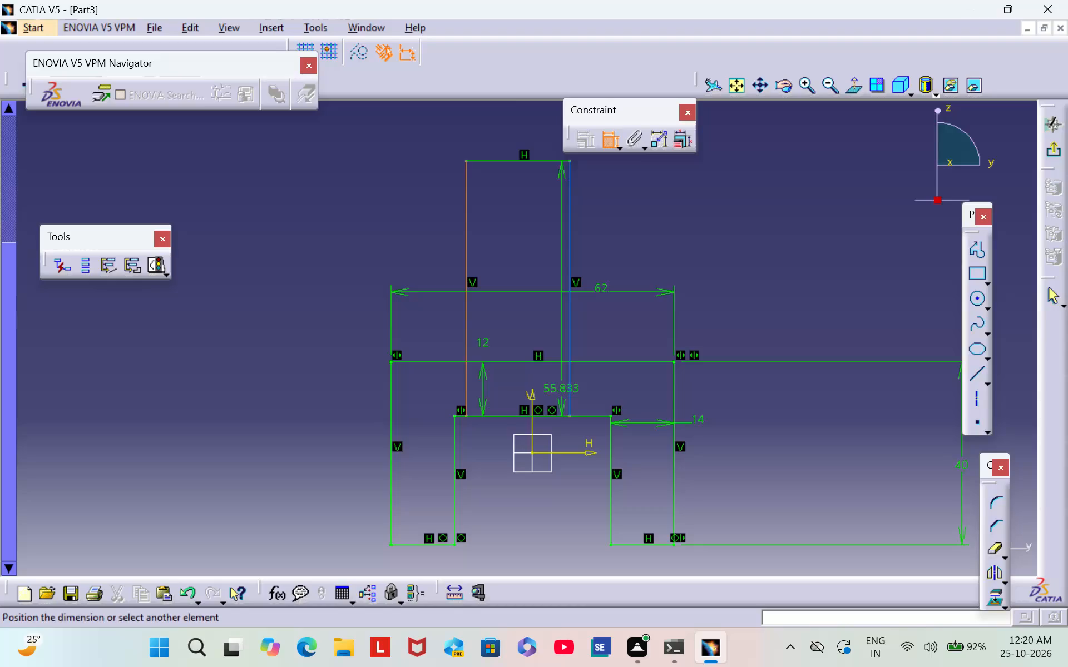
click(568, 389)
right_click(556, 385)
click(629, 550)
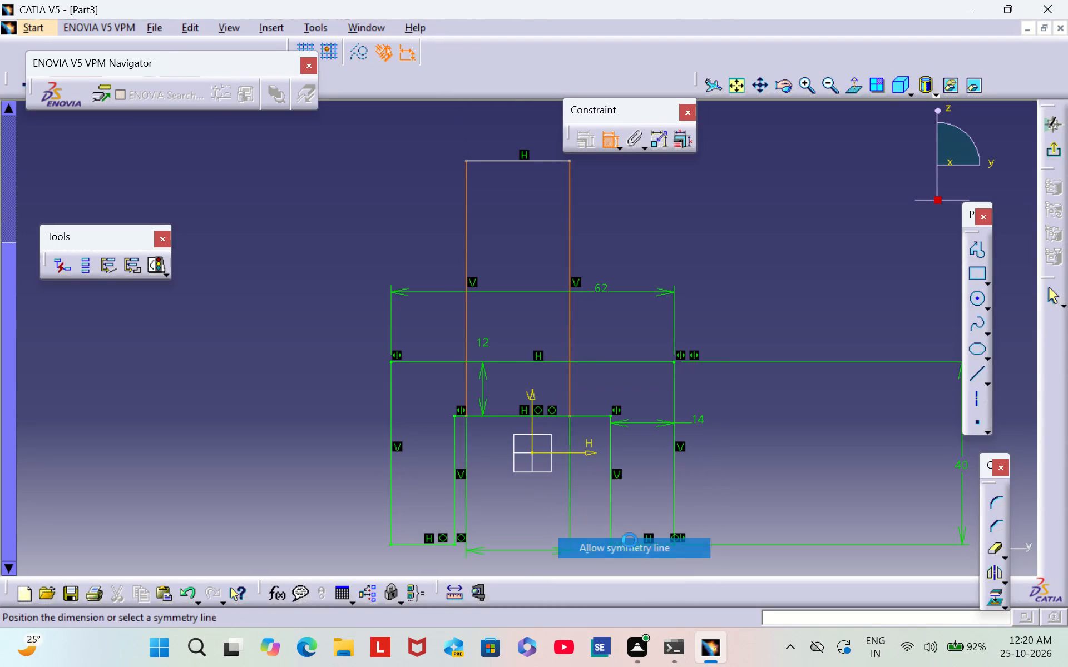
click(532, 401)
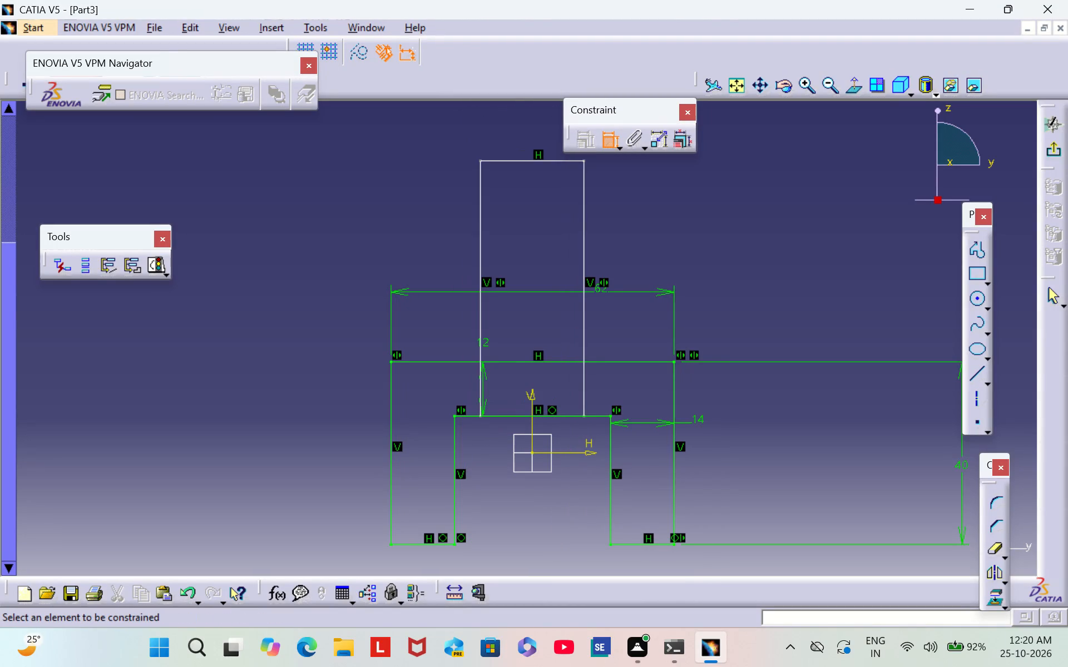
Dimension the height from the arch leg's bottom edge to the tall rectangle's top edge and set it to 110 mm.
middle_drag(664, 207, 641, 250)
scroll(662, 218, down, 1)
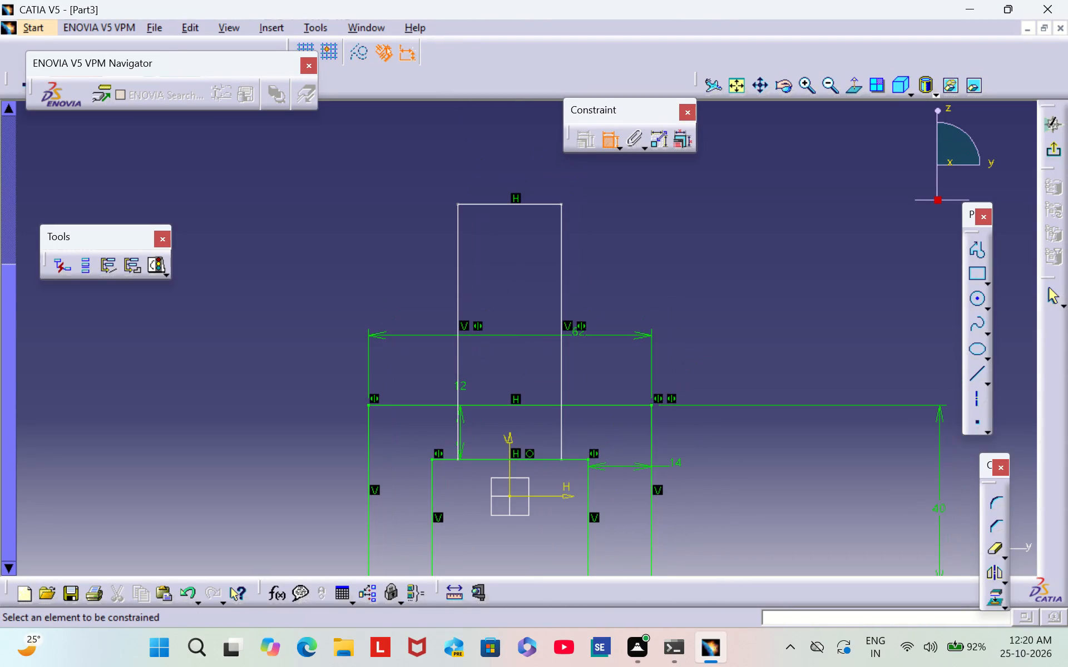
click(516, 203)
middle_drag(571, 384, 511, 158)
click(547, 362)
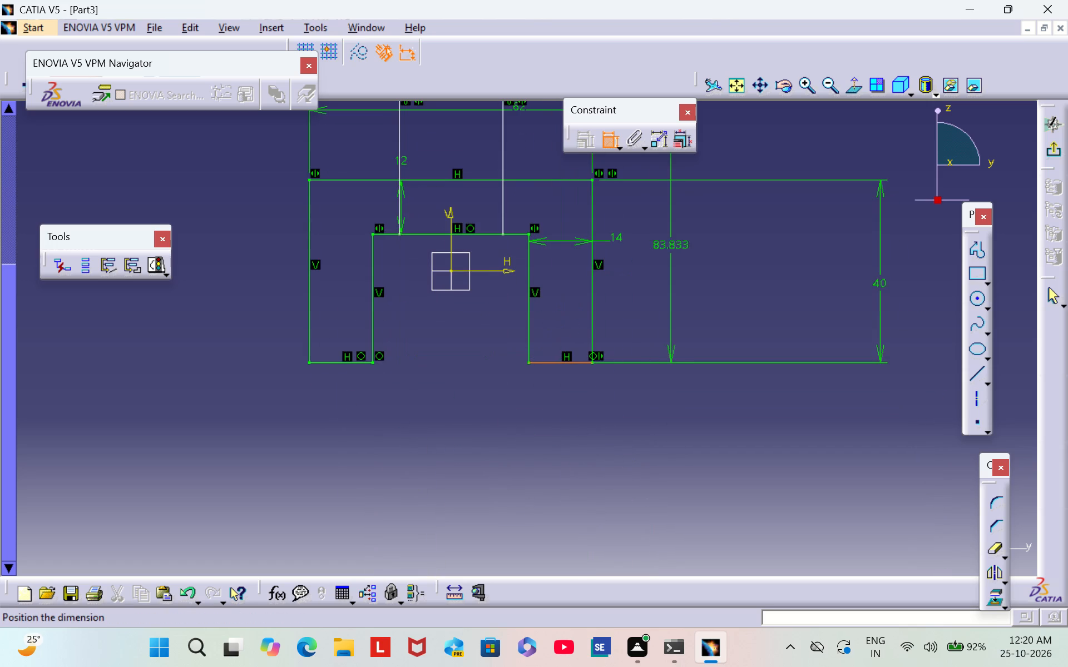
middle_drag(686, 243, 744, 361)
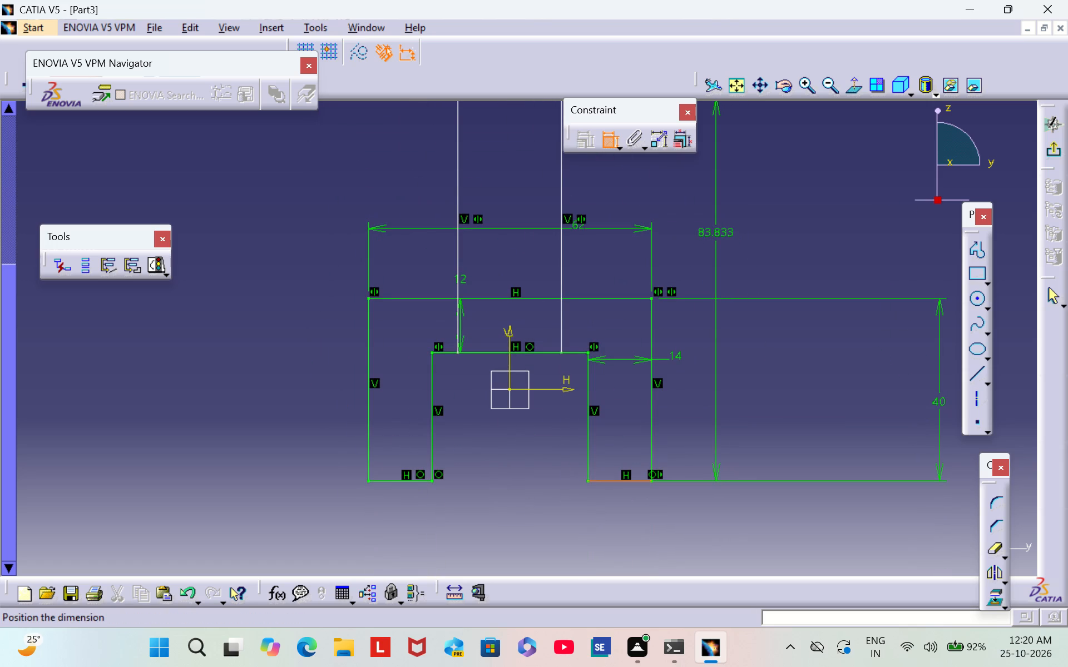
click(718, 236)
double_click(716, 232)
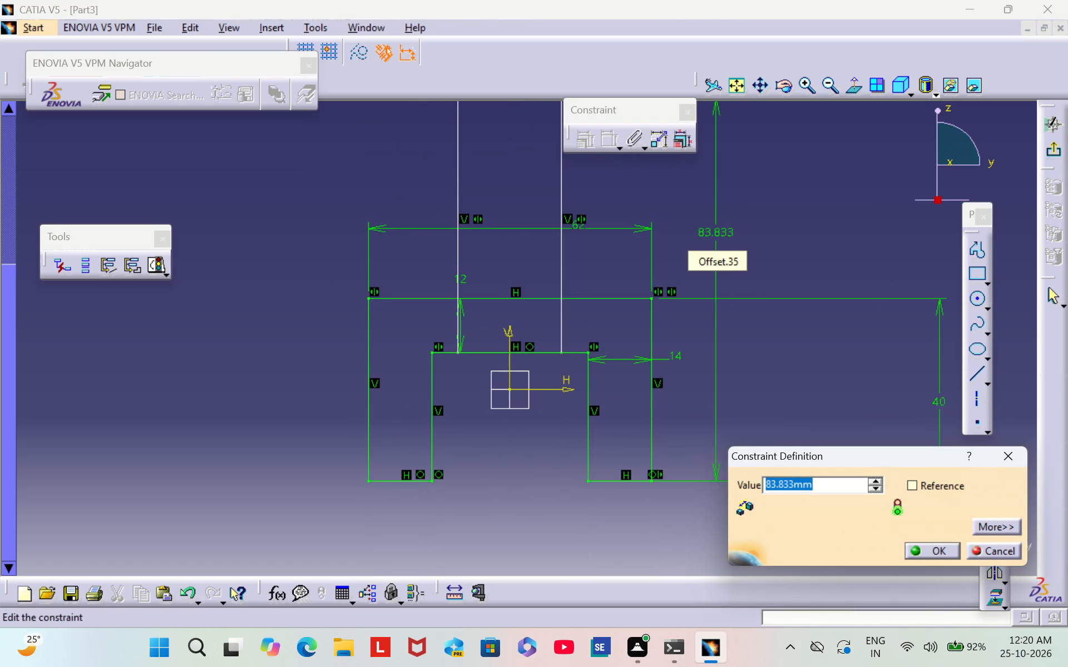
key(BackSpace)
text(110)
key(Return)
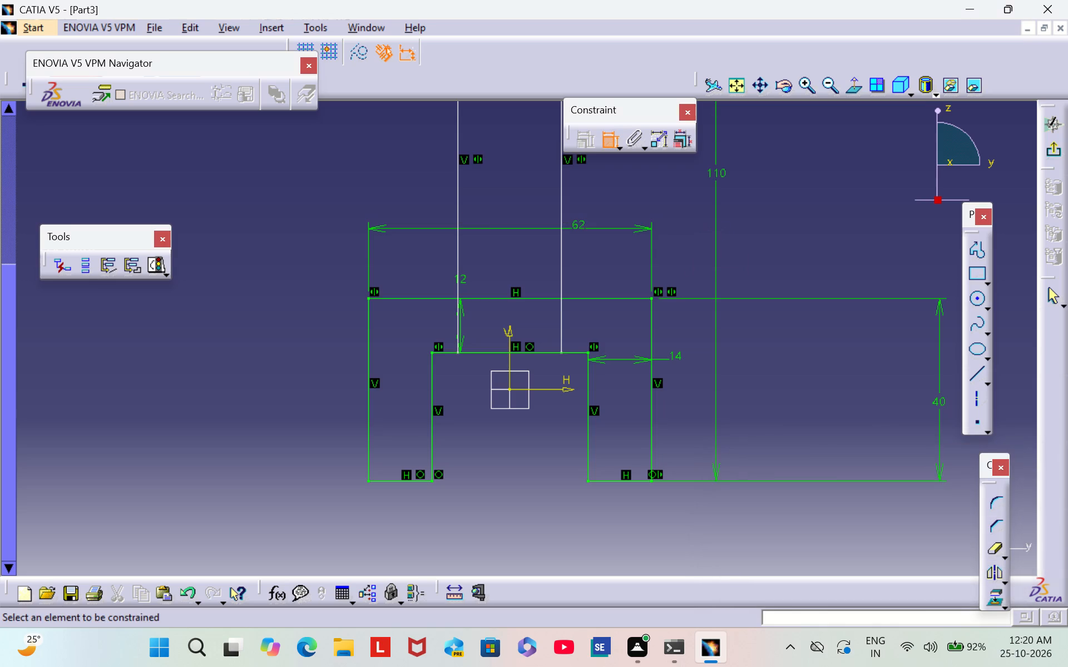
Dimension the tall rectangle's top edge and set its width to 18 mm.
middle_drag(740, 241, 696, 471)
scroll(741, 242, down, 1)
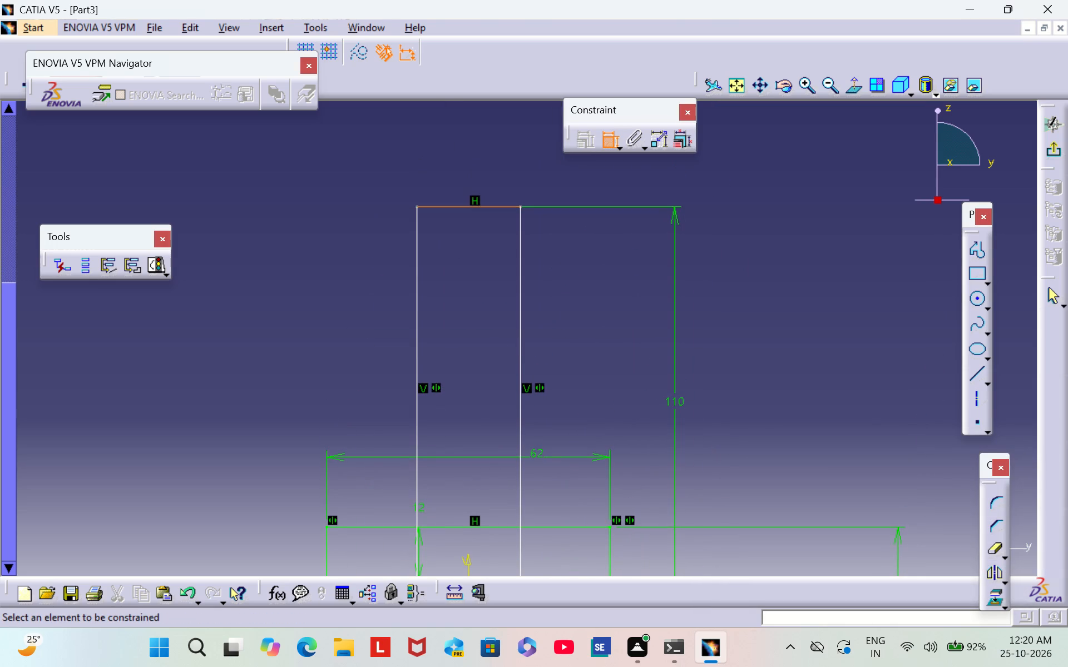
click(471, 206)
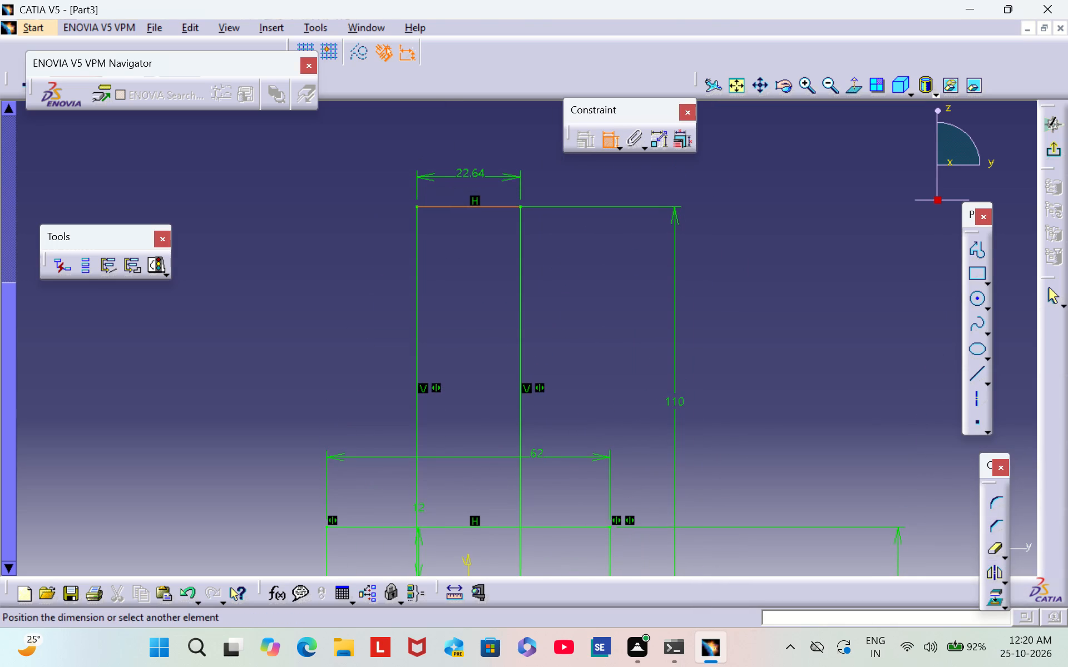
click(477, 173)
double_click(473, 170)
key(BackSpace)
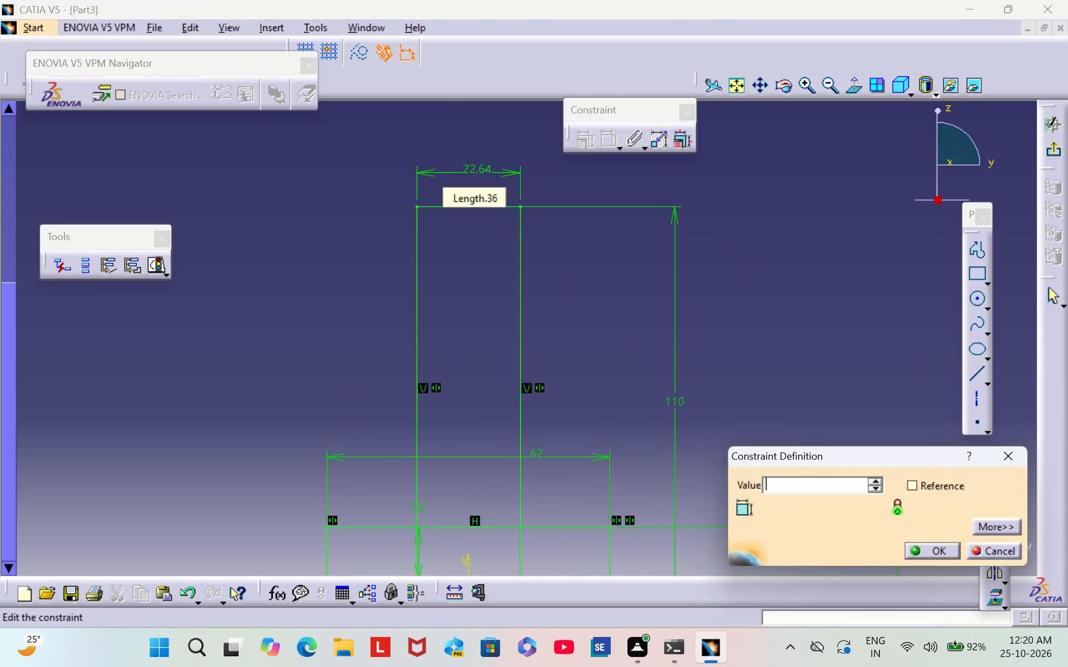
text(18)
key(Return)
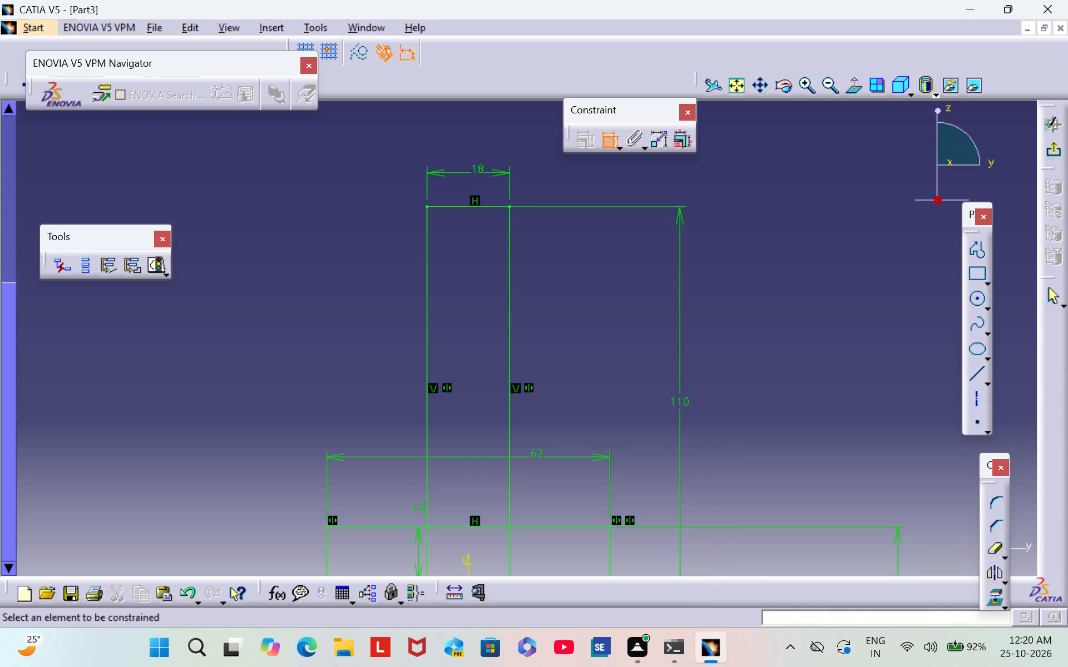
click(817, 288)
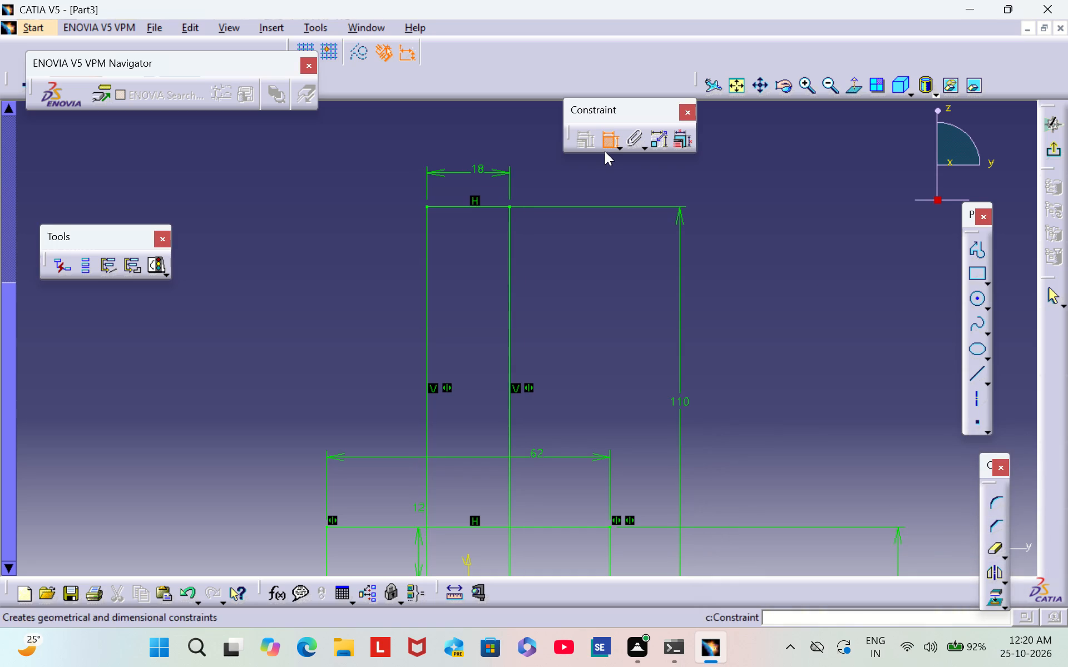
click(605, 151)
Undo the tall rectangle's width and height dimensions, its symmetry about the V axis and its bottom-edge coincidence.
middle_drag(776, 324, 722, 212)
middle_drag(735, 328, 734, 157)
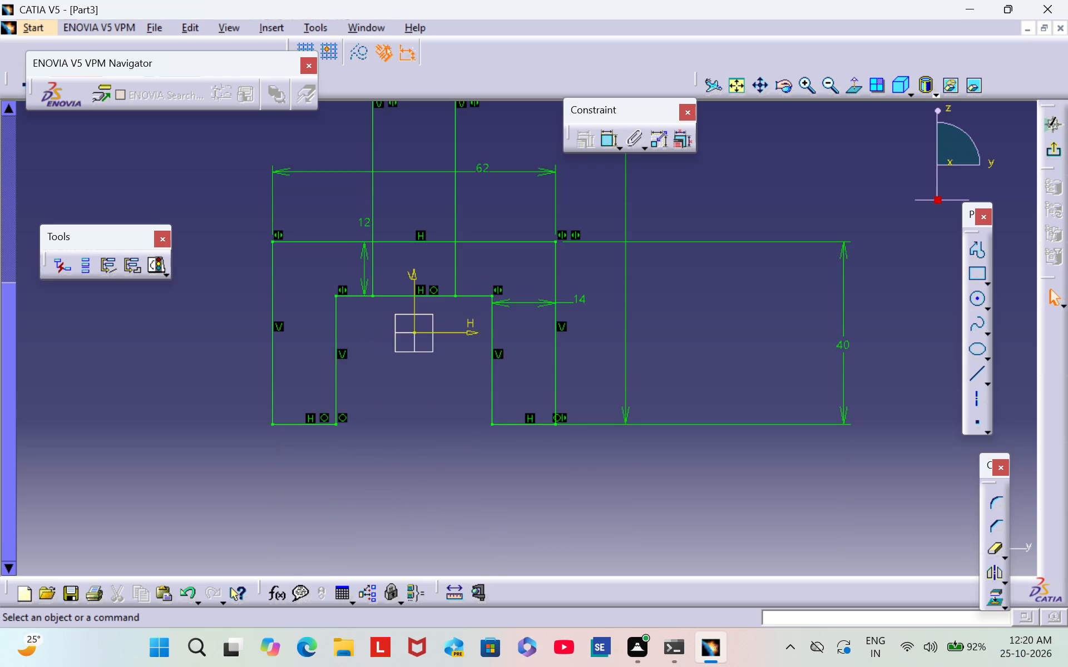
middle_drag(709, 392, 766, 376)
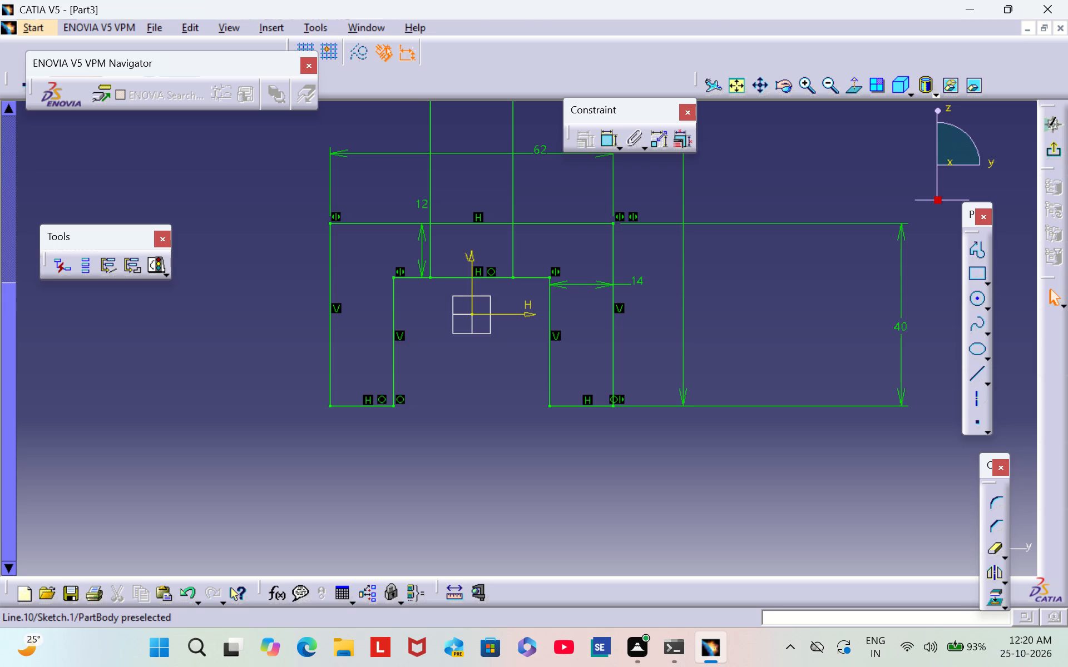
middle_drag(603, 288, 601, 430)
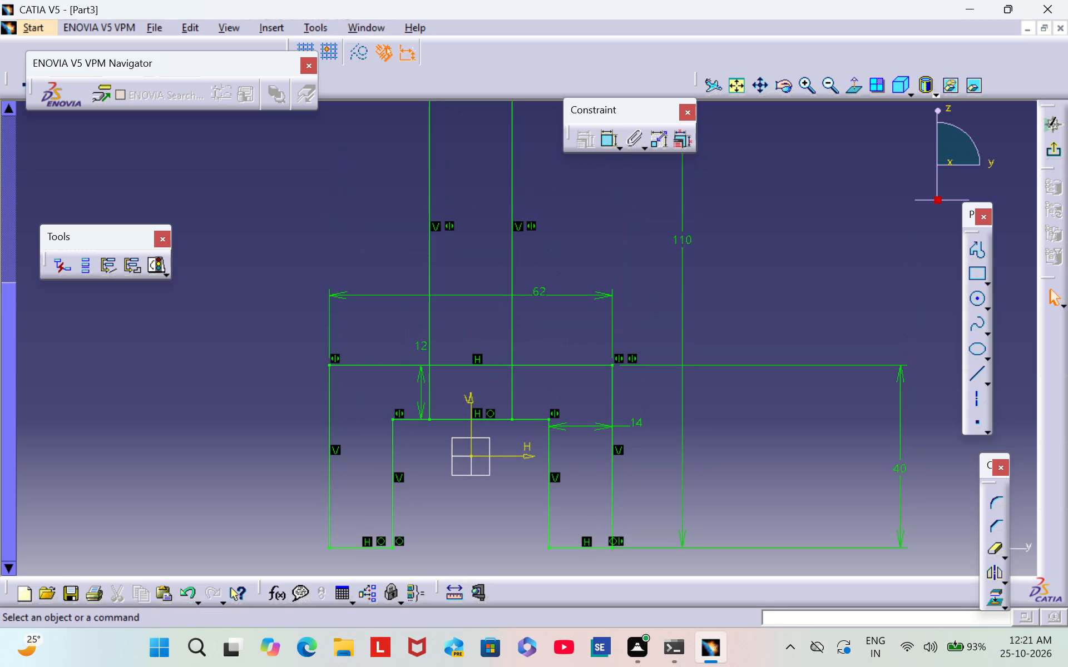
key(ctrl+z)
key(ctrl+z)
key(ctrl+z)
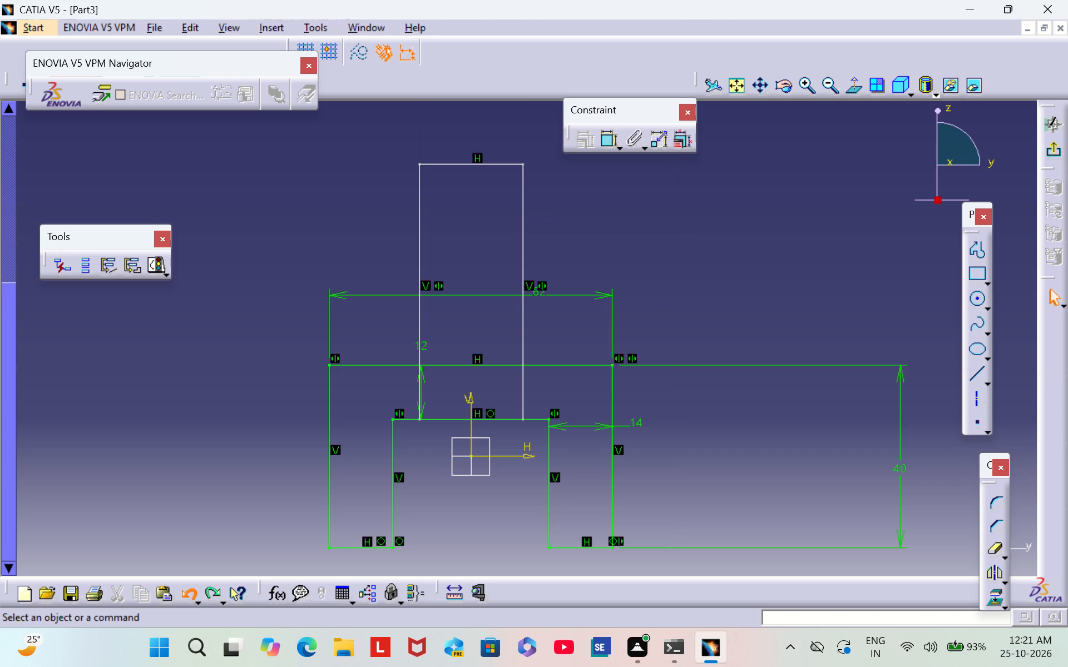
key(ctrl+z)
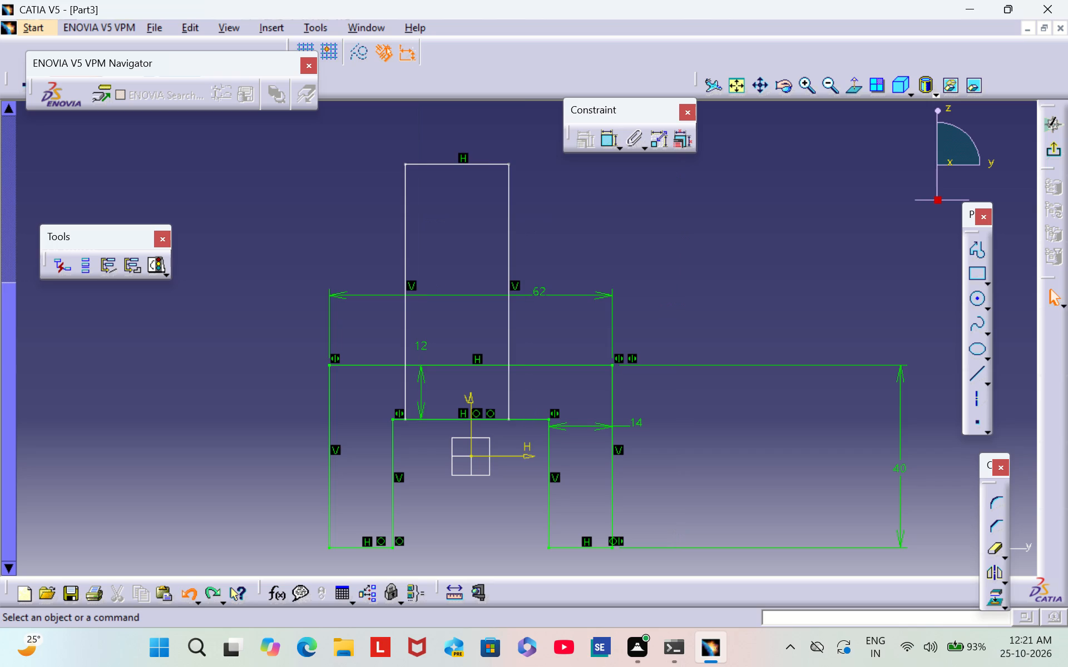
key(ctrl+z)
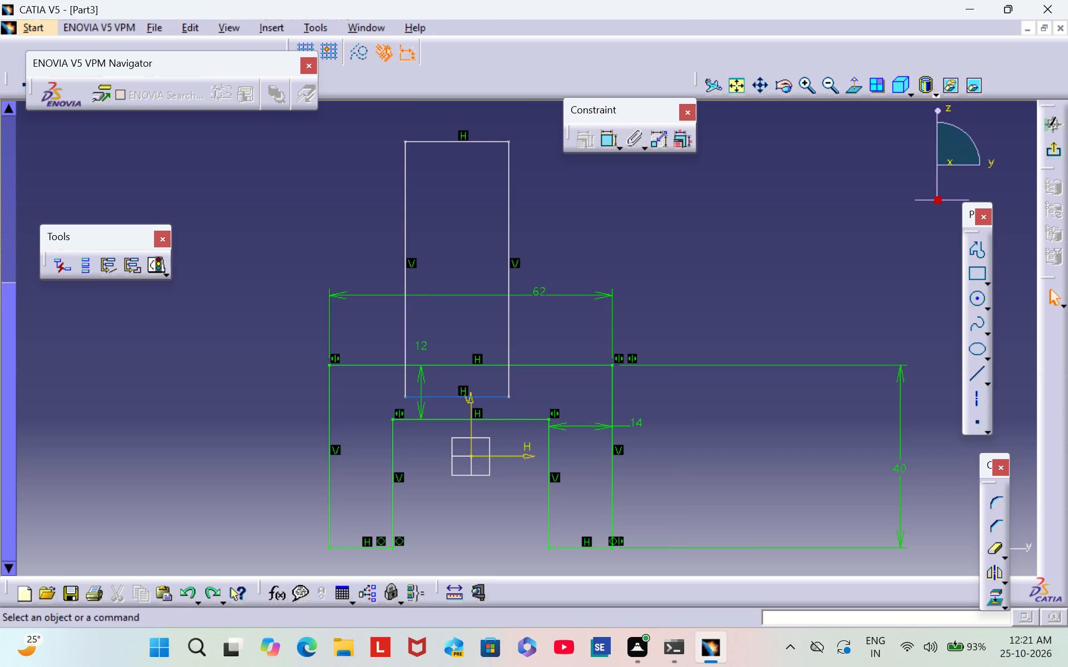
Move the tall rectangle's bottom edge to about 5 mm above the arch's outer top line and raise its top edge slightly.
drag(479, 396, 486, 341)
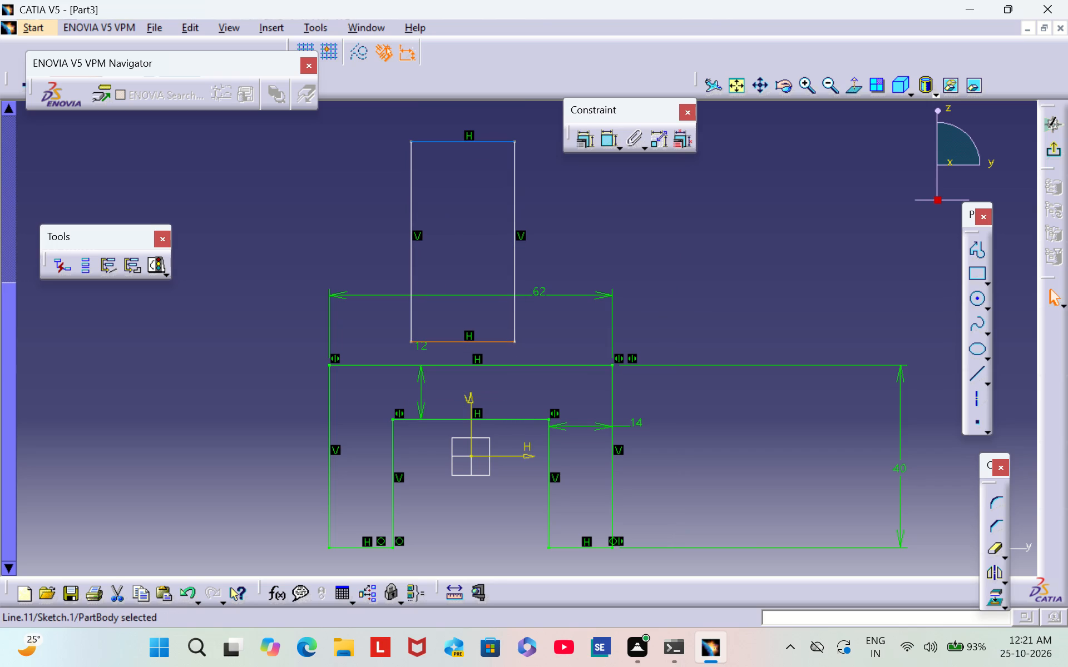
drag(481, 141, 483, 116)
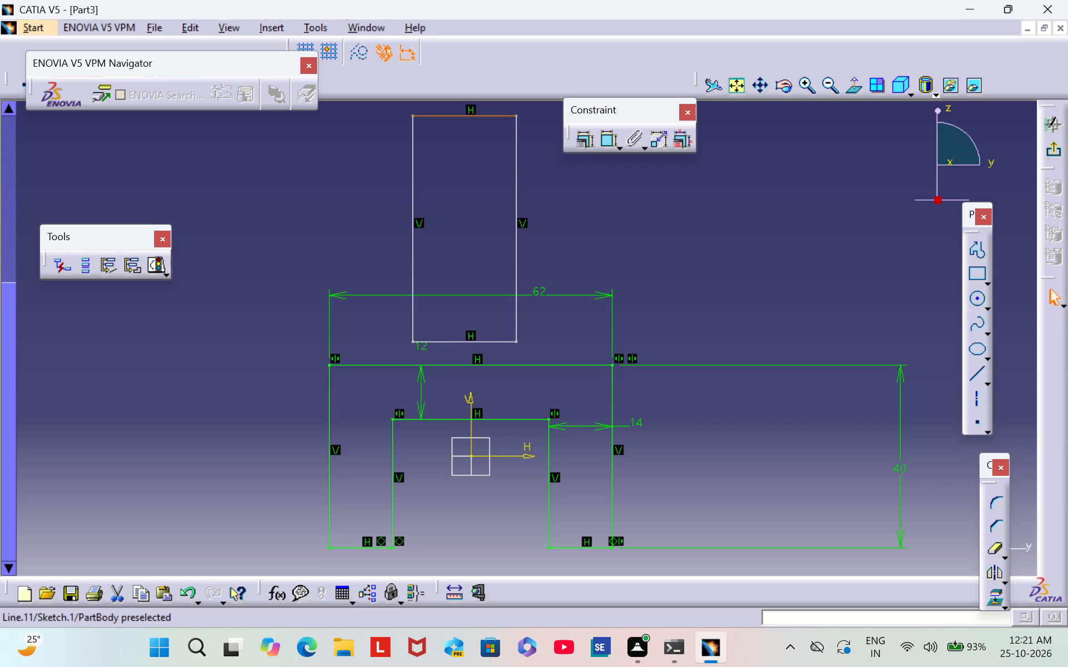
click(595, 161)
Constrain the tall rectangle's bottom edge as coincident with the arch's outer top line.
double_click(607, 147)
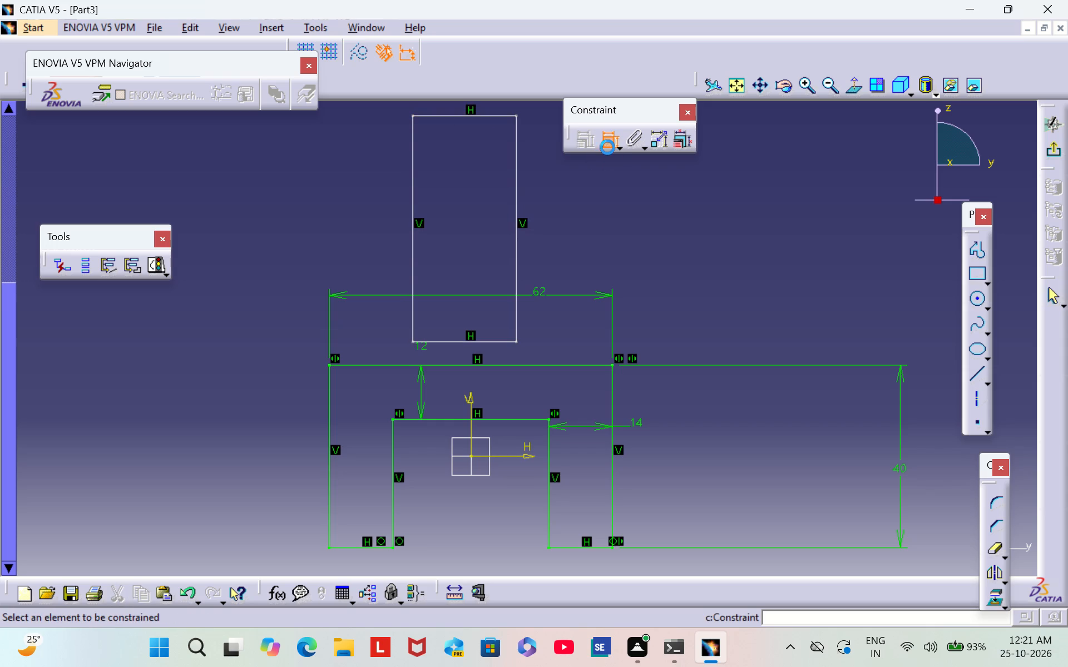
click(487, 342)
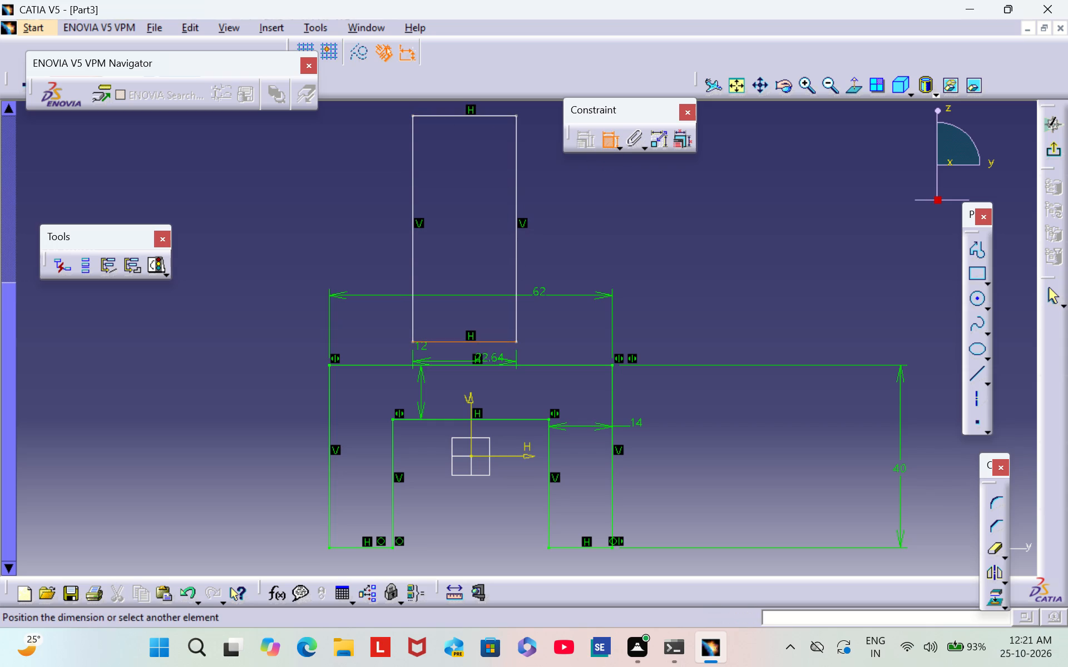
click(492, 364)
right_click(499, 358)
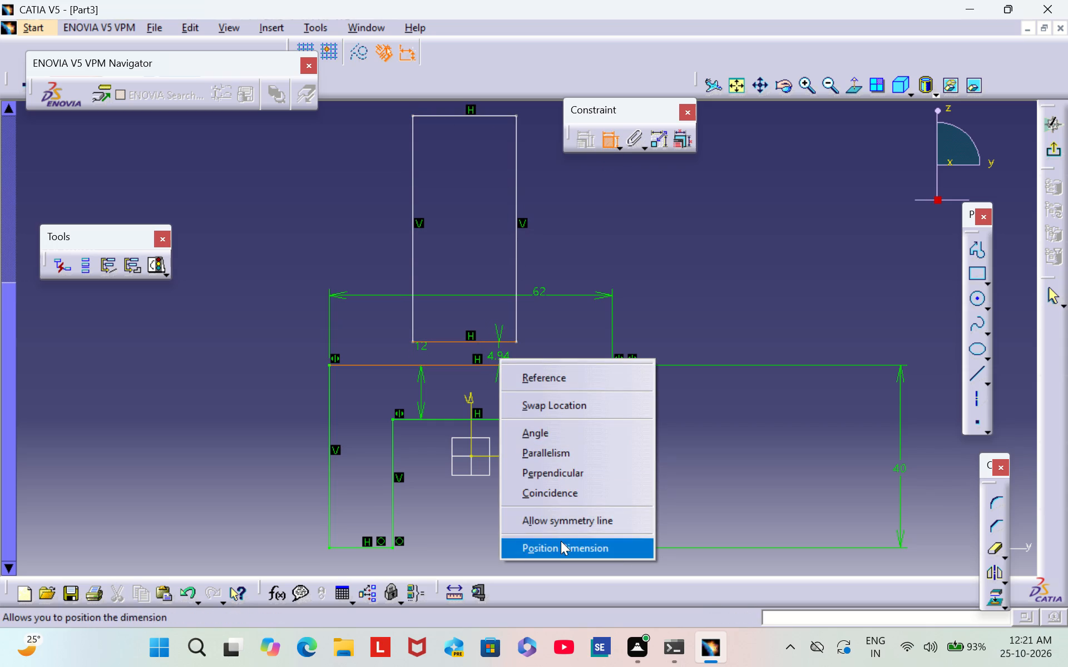
click(559, 491)
scroll(613, 238, down, 1)
middle_drag(615, 238, 645, 198)
click(673, 198)
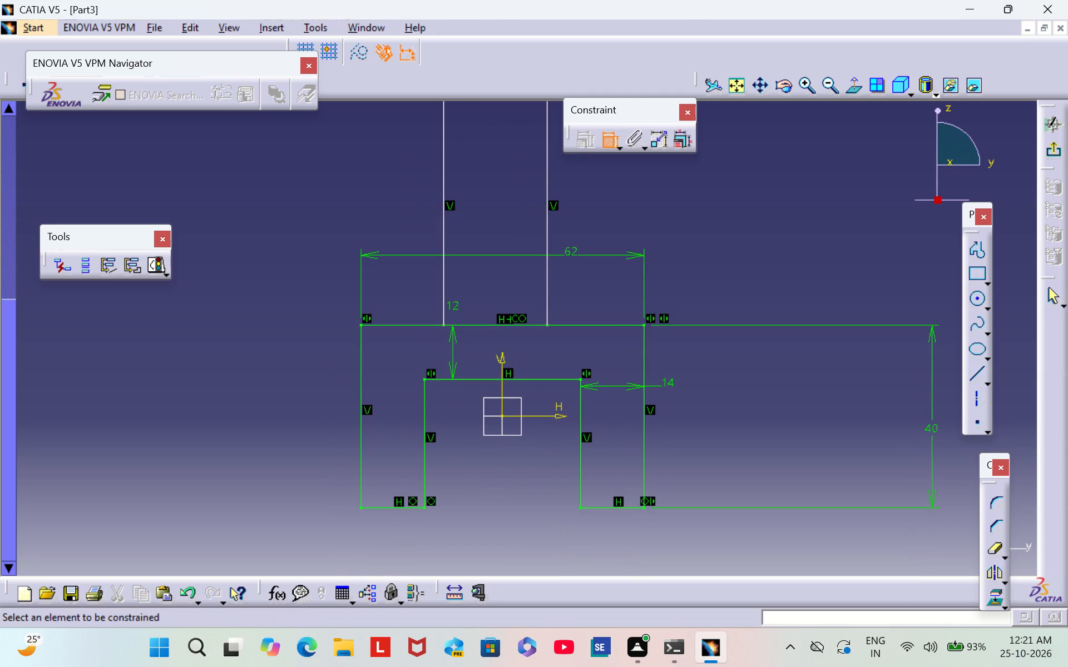
Constrain the tall rectangle's two vertical sides as symmetric about the V axis.
click(442, 306)
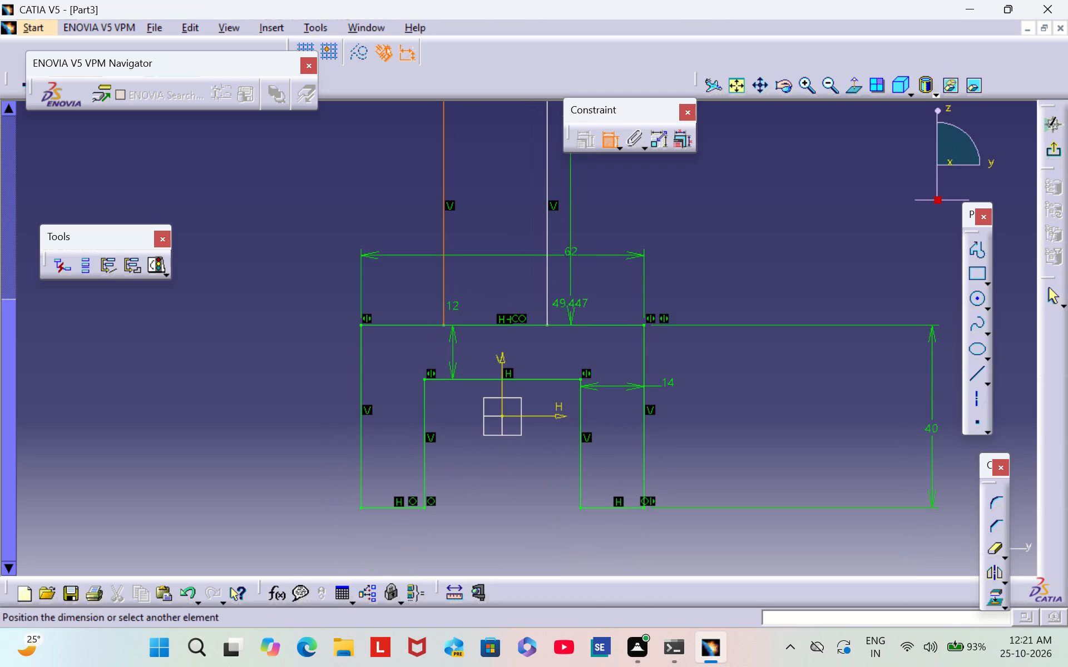
click(546, 298)
right_click(523, 298)
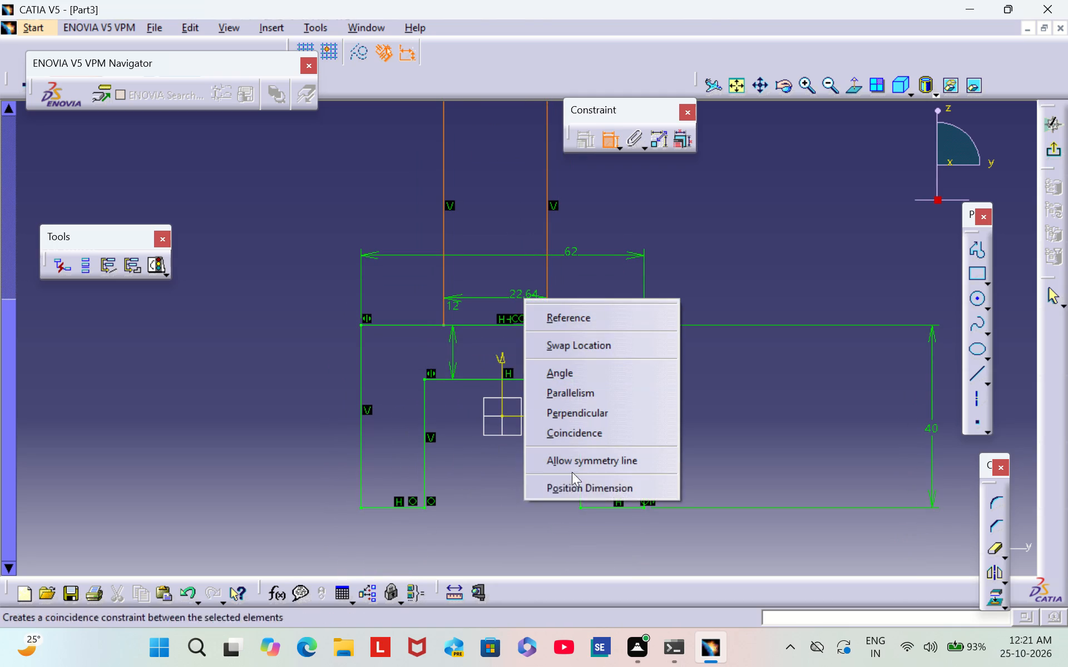
click(581, 459)
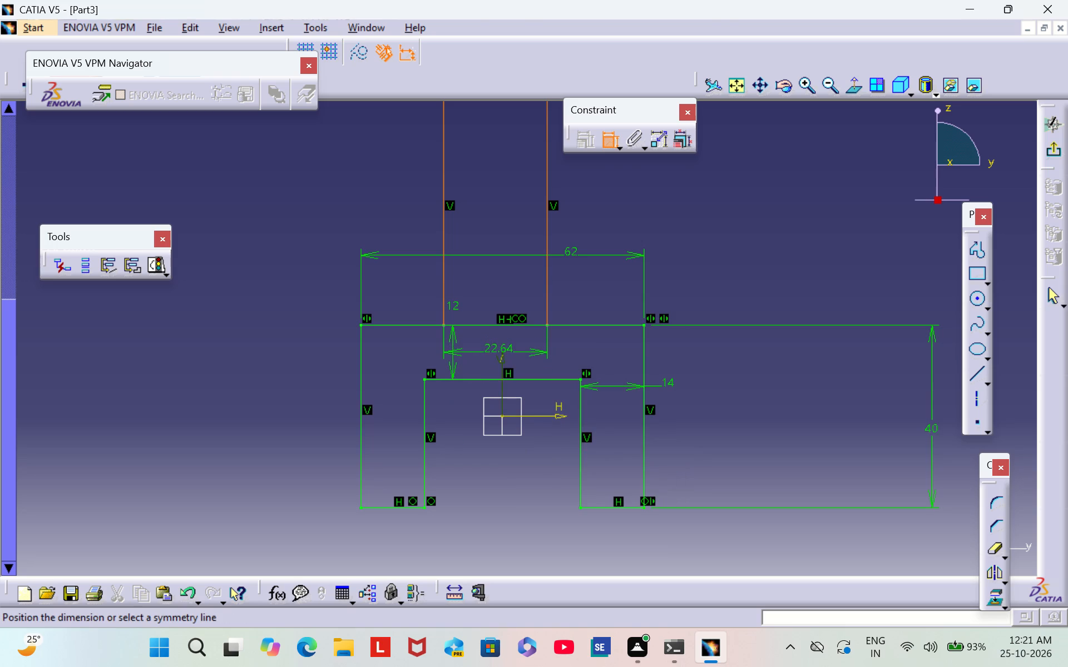
click(500, 358)
Dimension the overall height from the tall rectangle's top edge to the arch leg's bottom edge and set it to 110 mm.
middle_drag(626, 263, 603, 306)
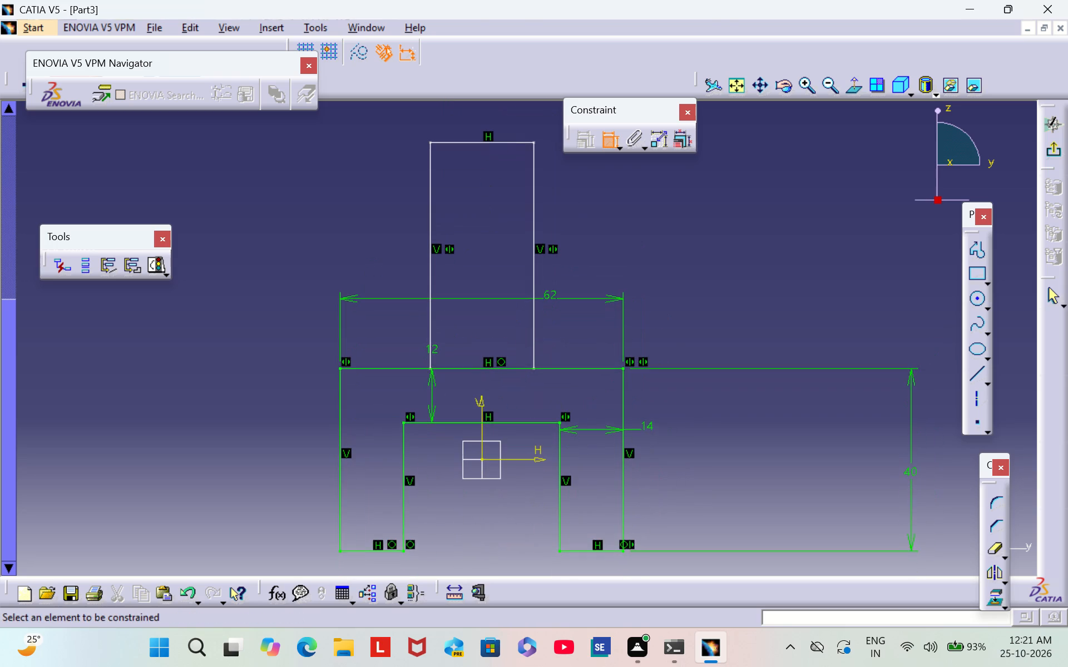
click(476, 142)
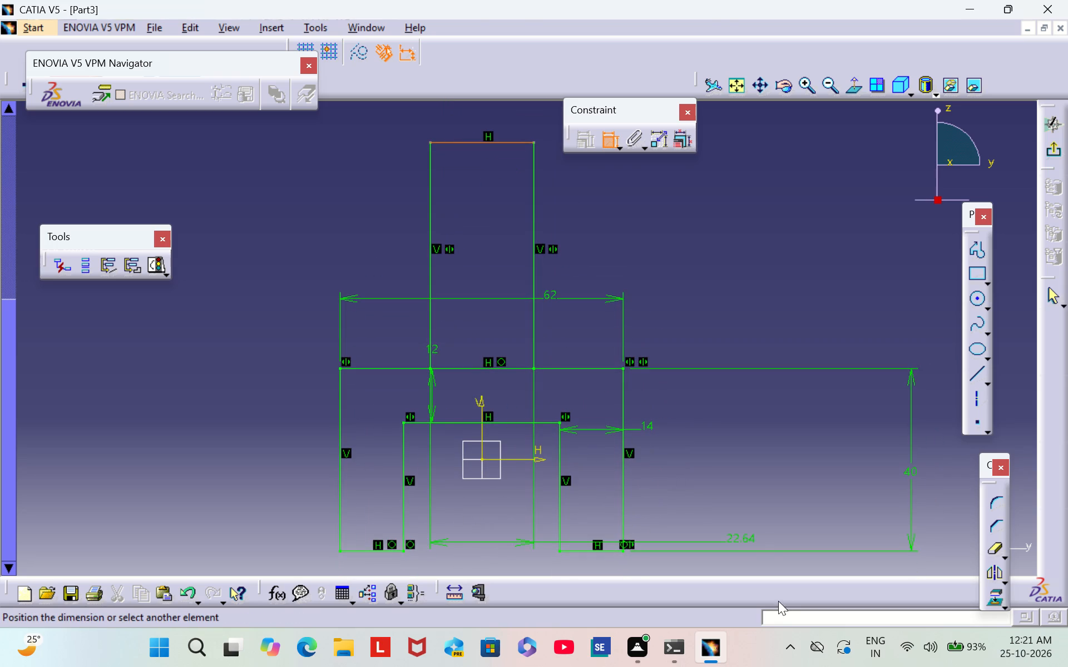
middle_drag(779, 599, 744, 468)
click(595, 549)
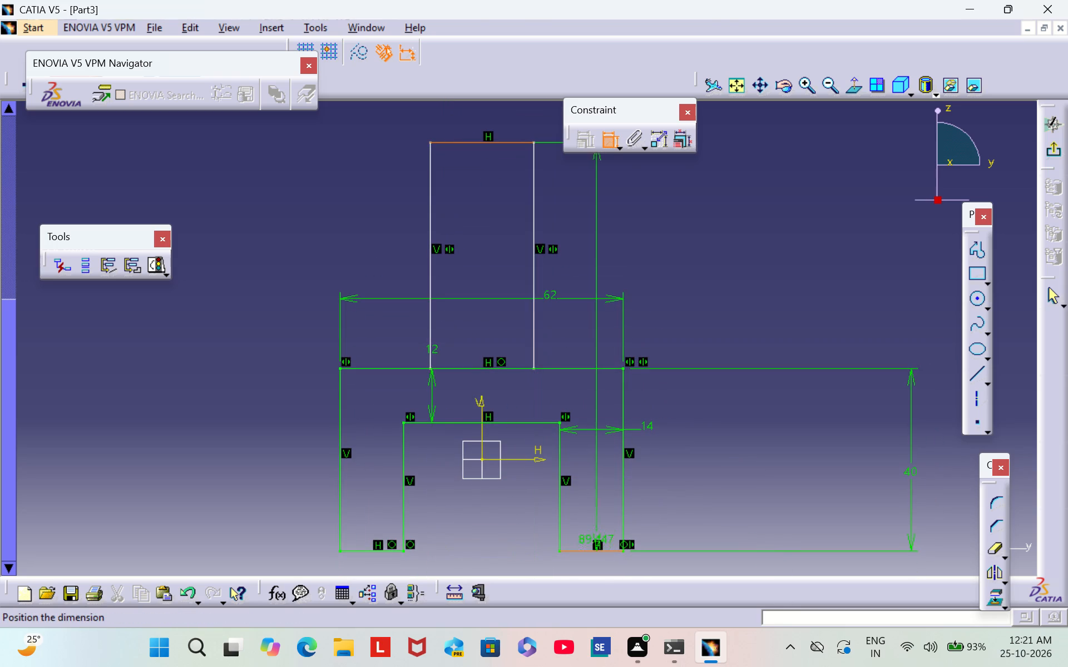
click(728, 321)
double_click(726, 322)
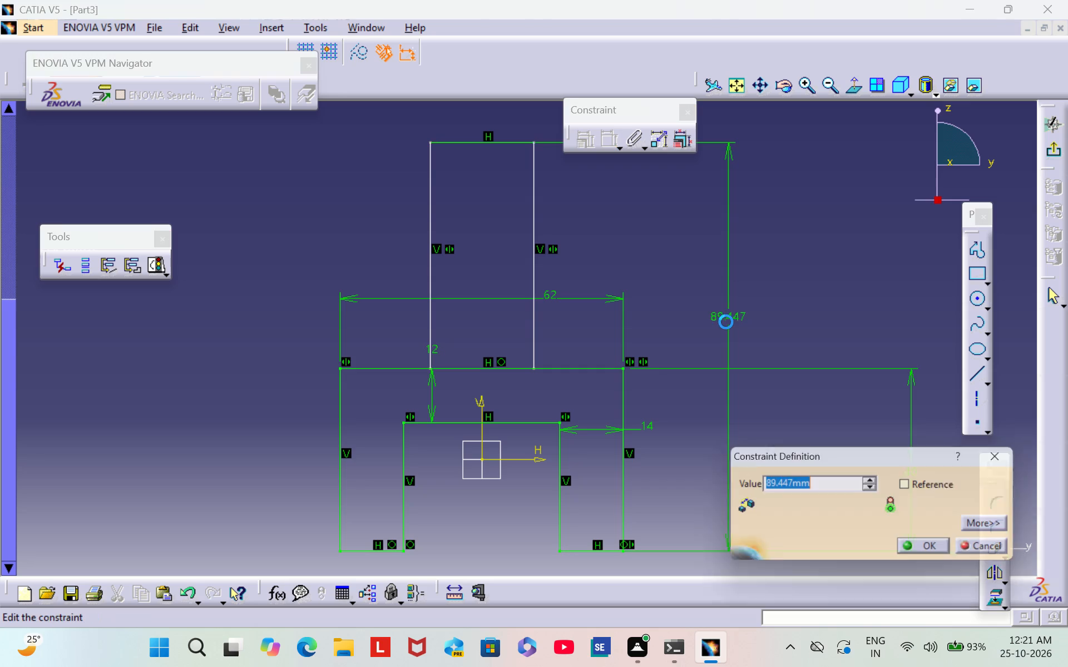
key(BackSpace)
text(110)
key(Return)
Dimension the tall rectangle's top edge and set its width to 18 mm.
middle_drag(783, 290, 695, 435)
scroll(783, 290, down, 1)
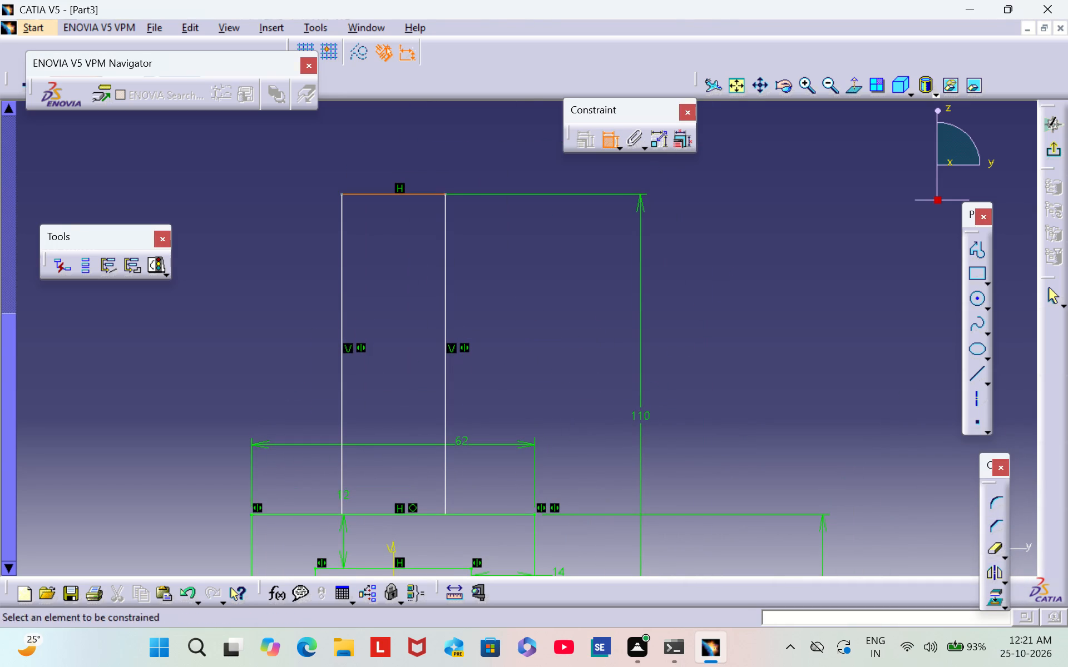
click(391, 193)
click(406, 166)
double_click(408, 165)
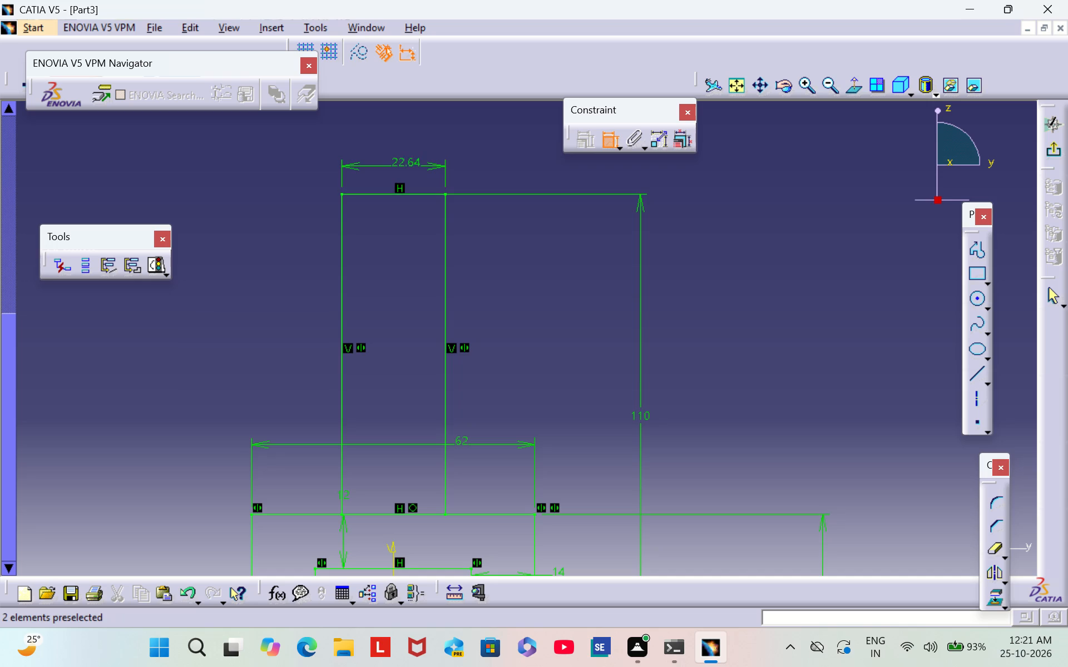
key(BackSpace)
text(18)
key(Return)
Quick-trim the rectangle's bottom edge and the arch's top line between the rectangle's sides, converting the line's length into a distance.
middle_drag(777, 337, 747, 239)
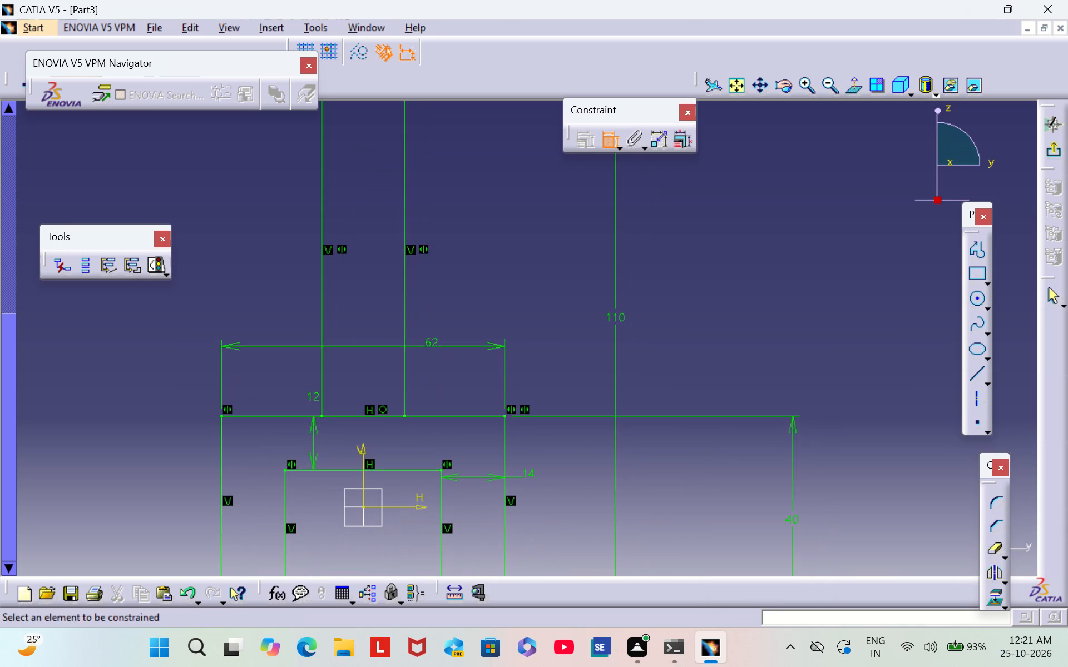
click(712, 375)
middle_drag(710, 322, 714, 184)
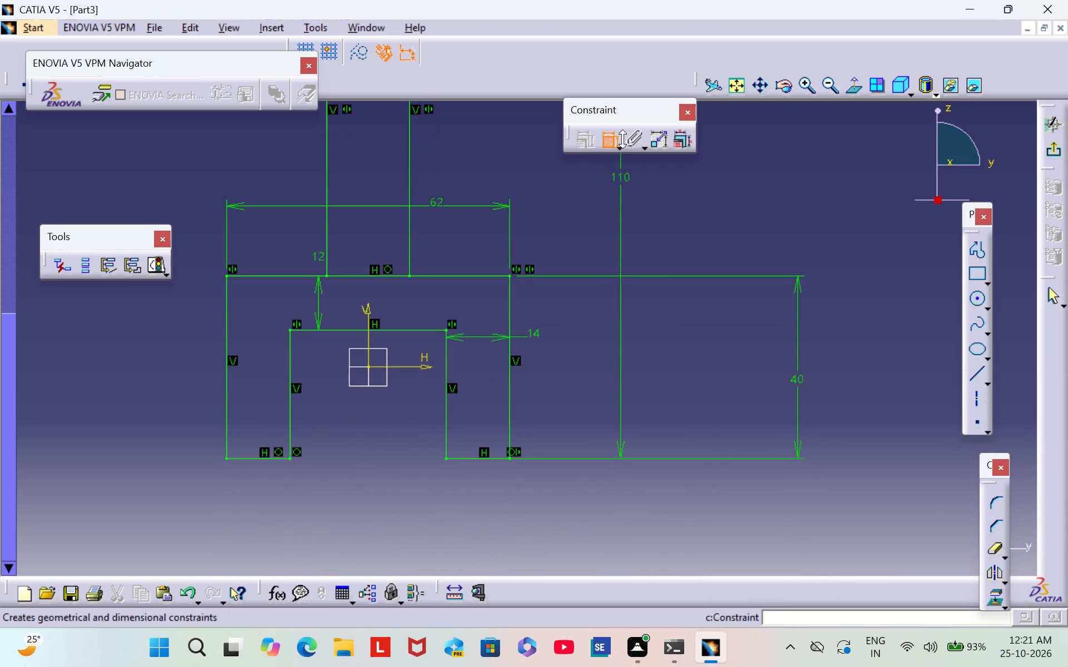
drag(605, 142, 612, 149)
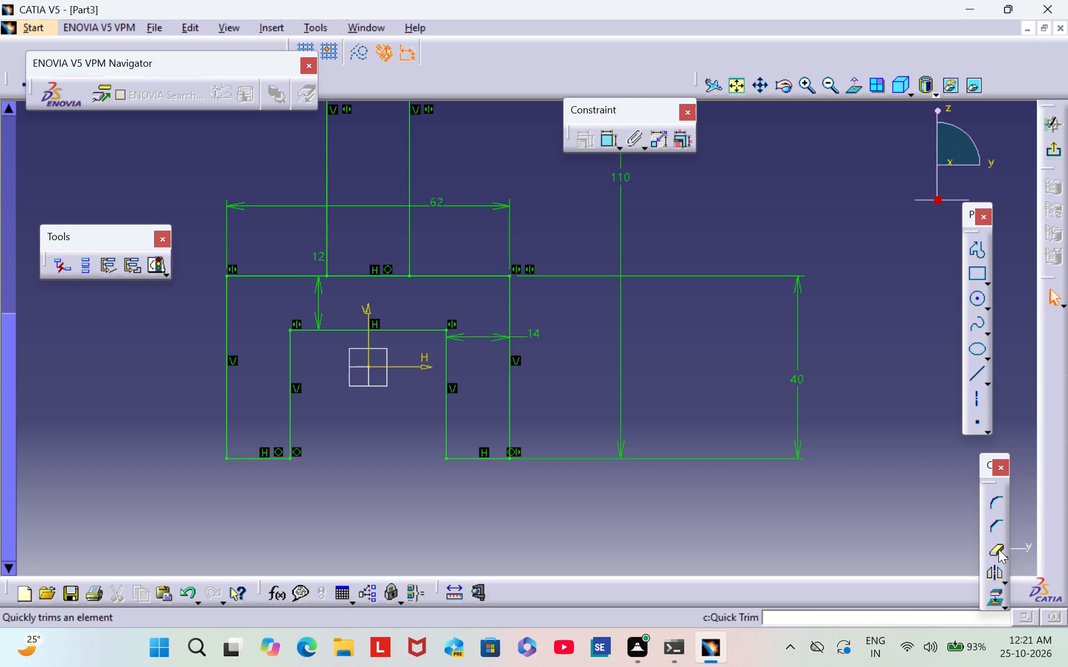
click(1001, 548)
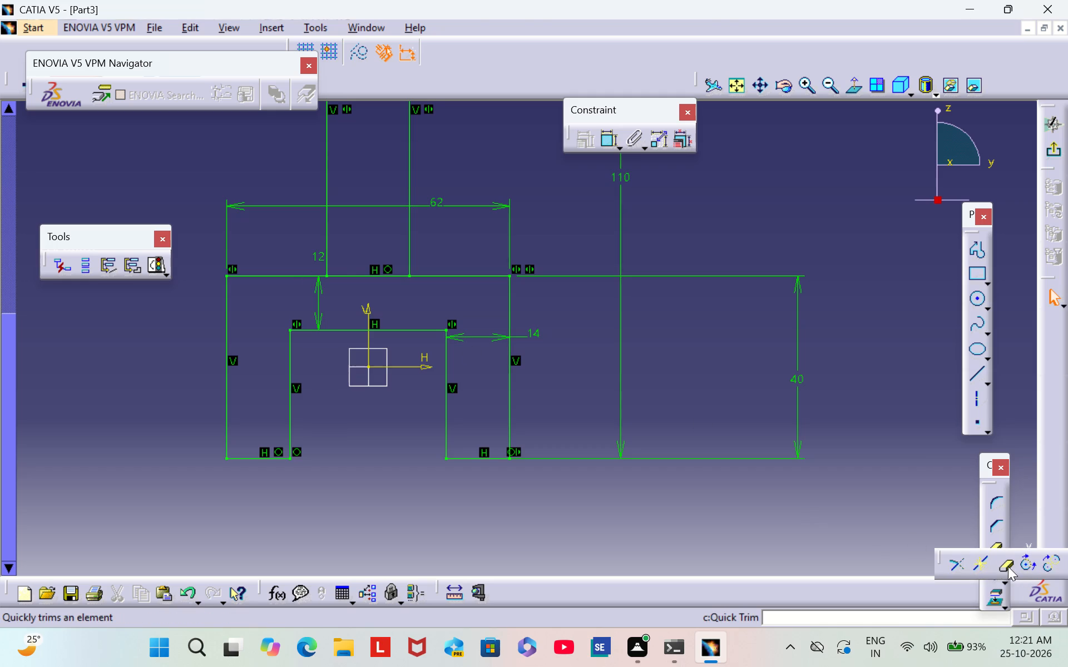
click(1008, 566)
click(368, 275)
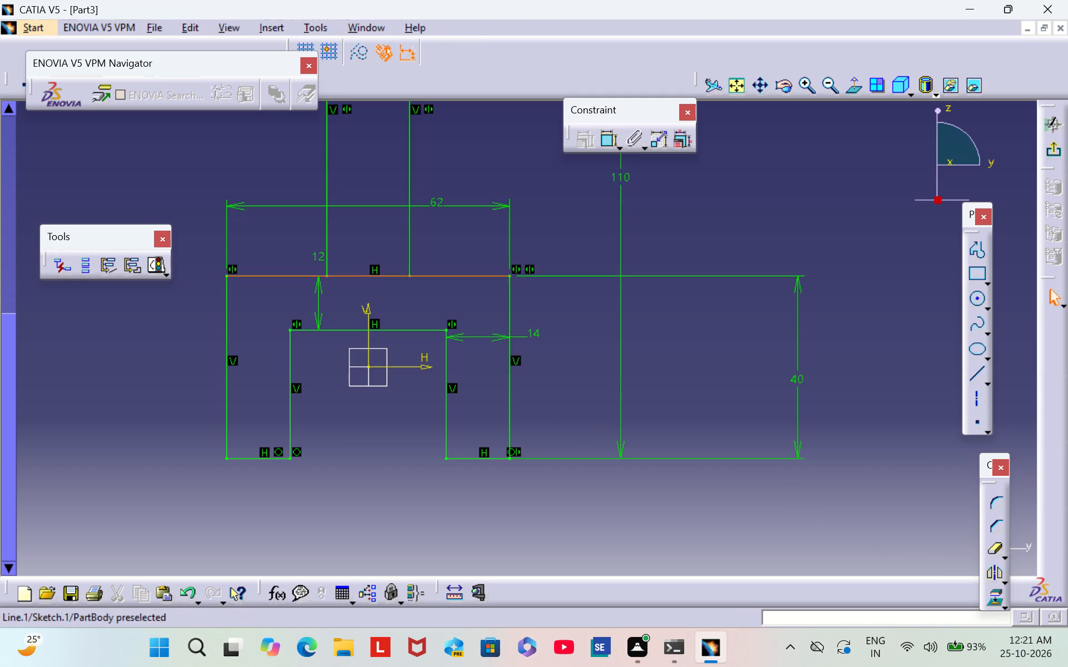
double_click(993, 554)
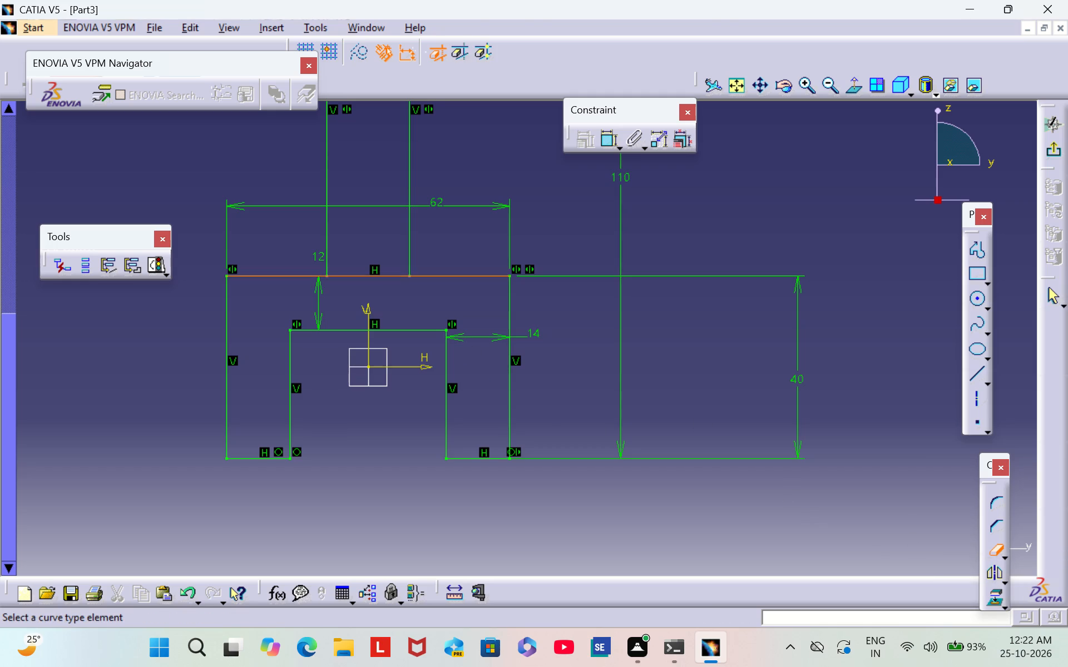
click(359, 273)
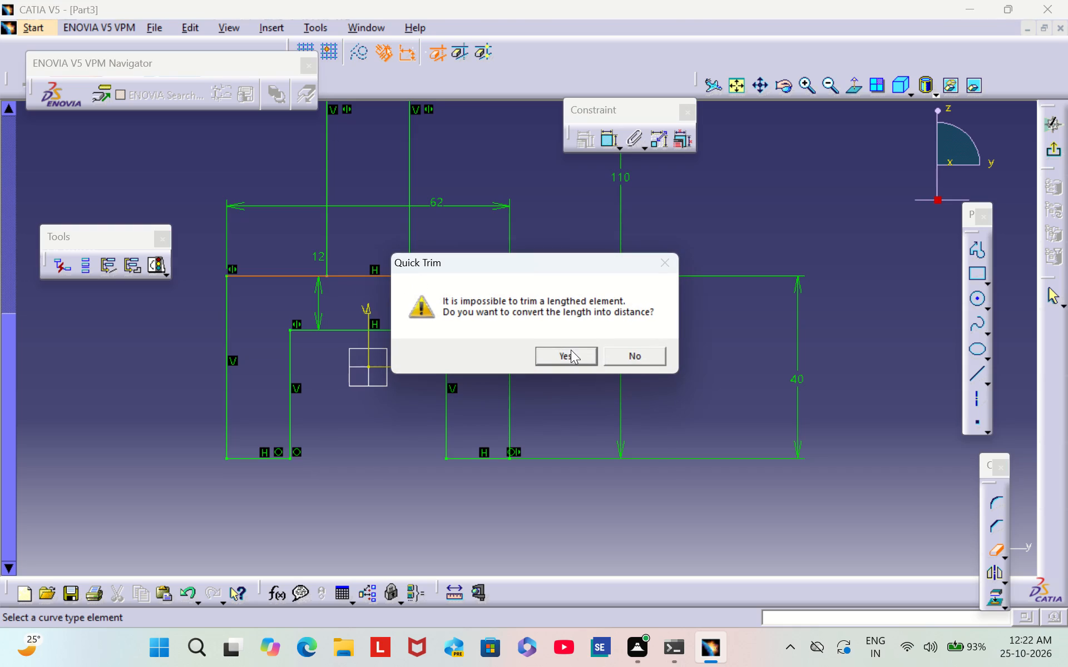
click(553, 354)
middle_drag(701, 235, 646, 332)
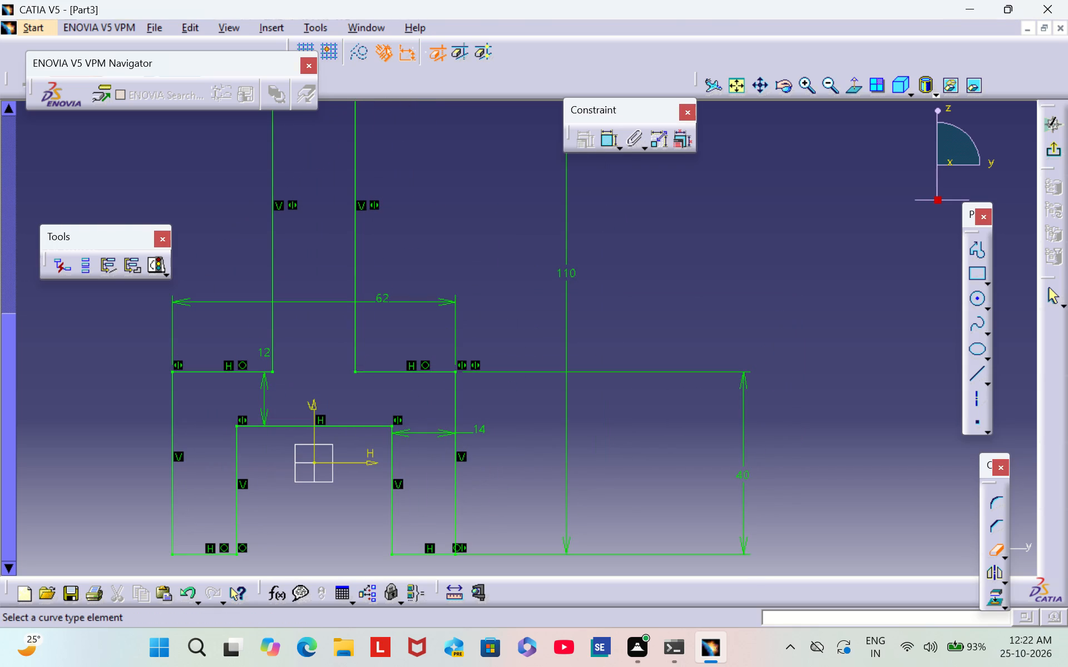
key(Escape)
key(Escape)
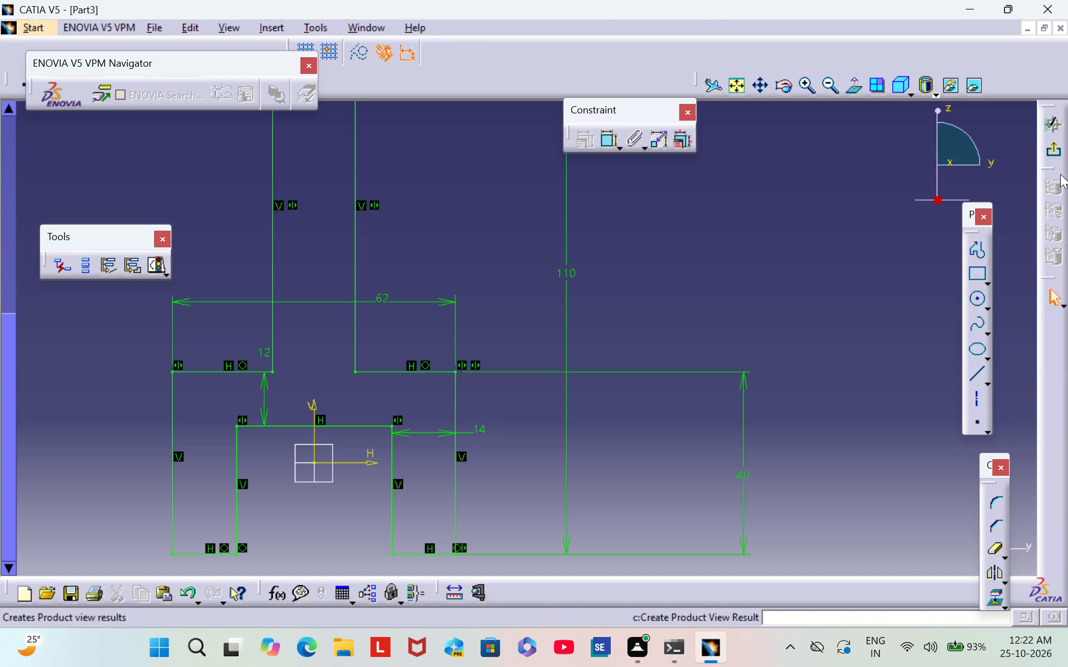
Exit the sketch and extrude the profile as a pad with length 25 mm and mirrored extent.
click(1055, 148)
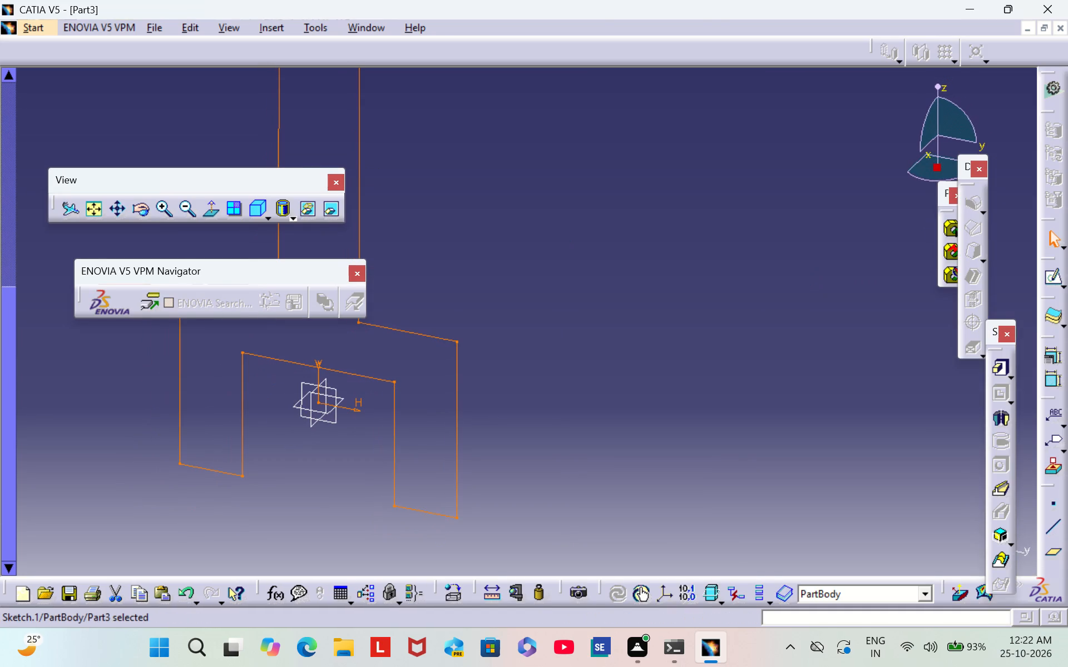
triple_click(186, 205)
double_click(186, 205)
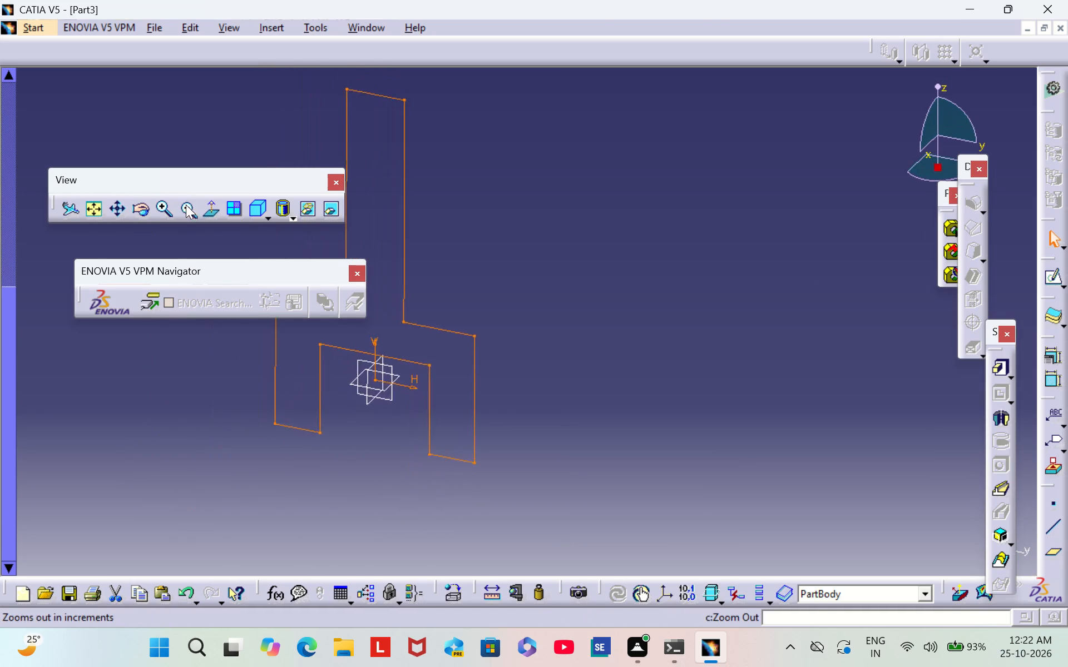
middle_drag(602, 224, 595, 321)
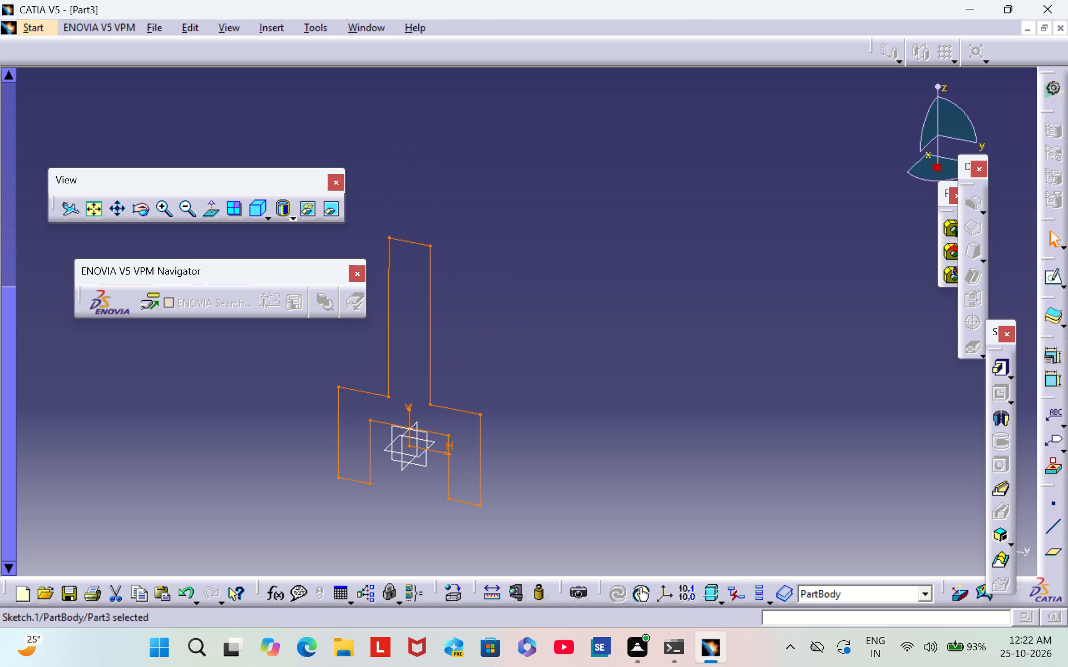
click(1001, 359)
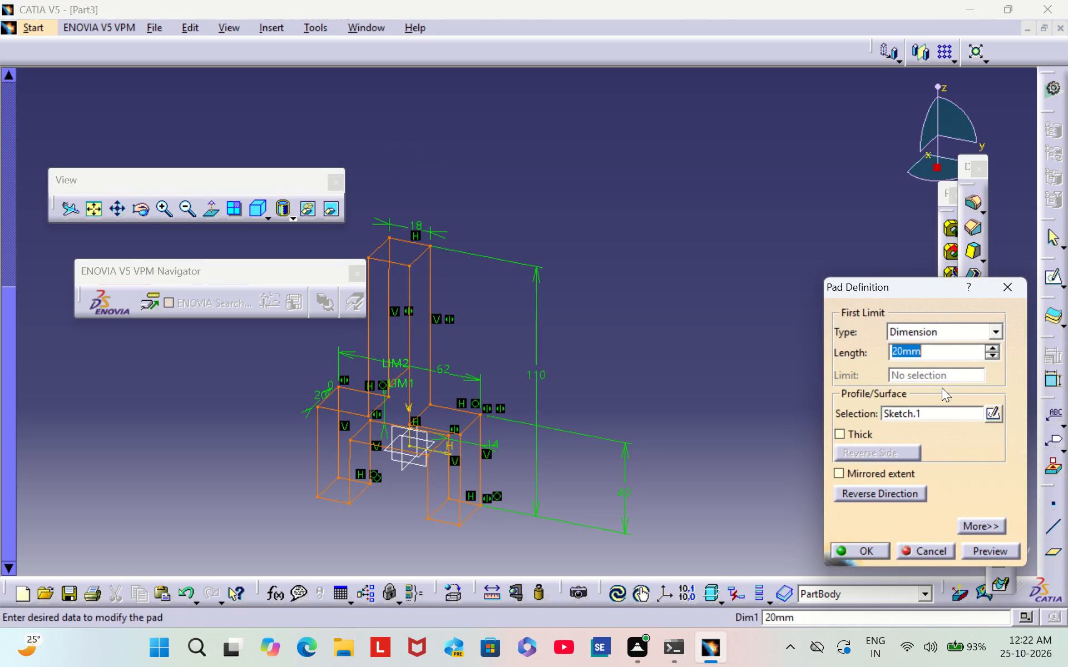
key(BackSpace)
text(25)
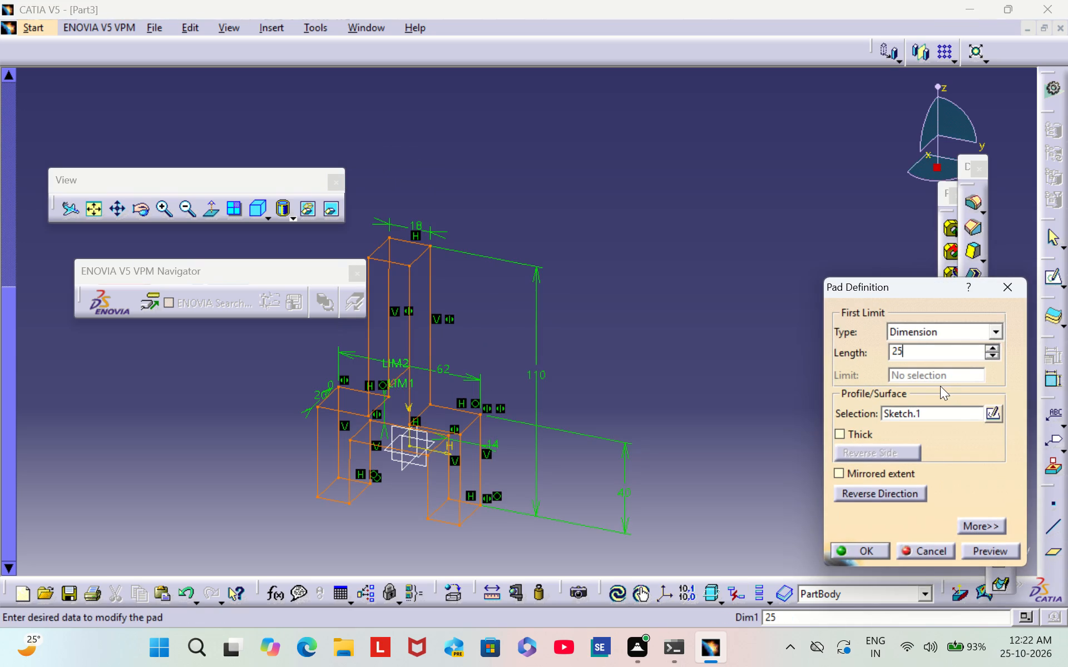
click(858, 471)
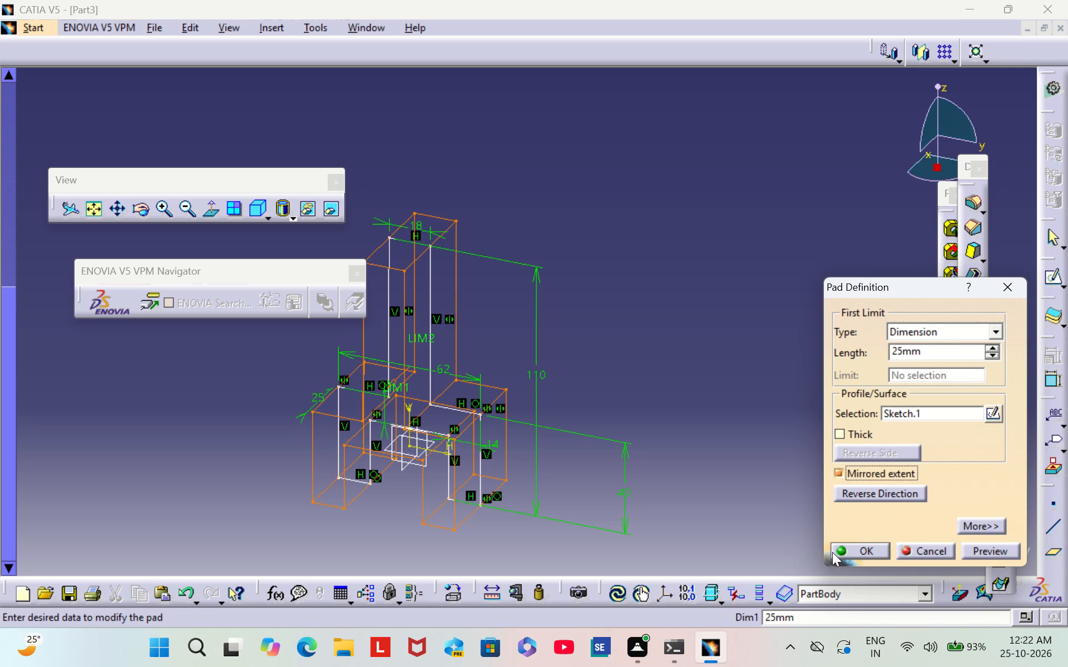
click(864, 555)
click(775, 369)
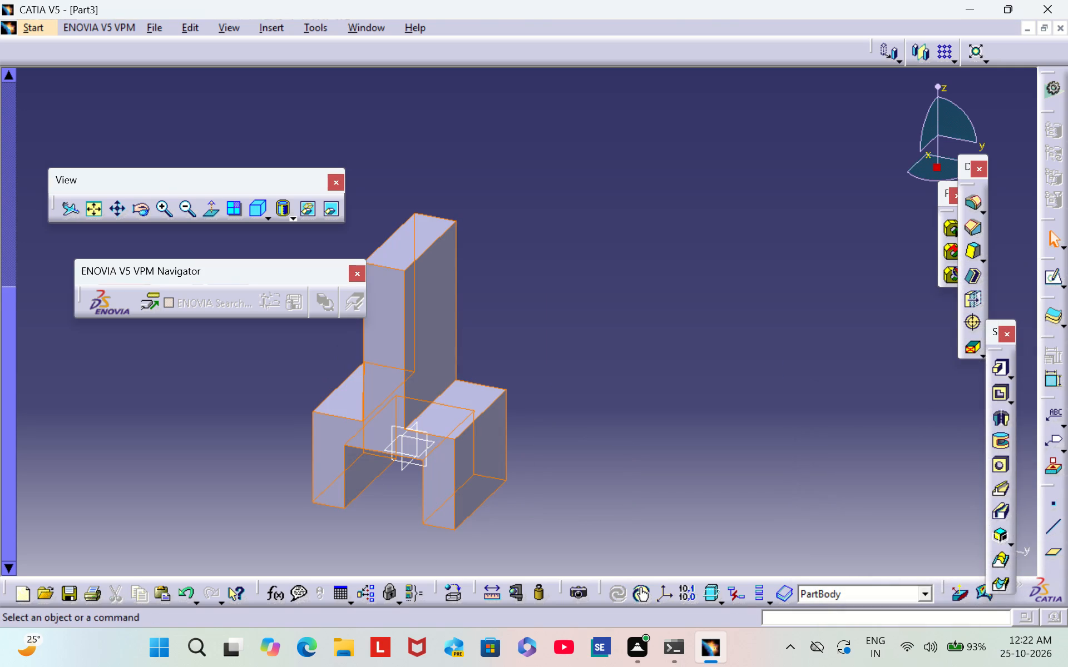
Start a new sketch on the inner side face of the arch leg on the negative-y side.
scroll(593, 351, down, 1)
middle_drag(593, 351, 678, 292)
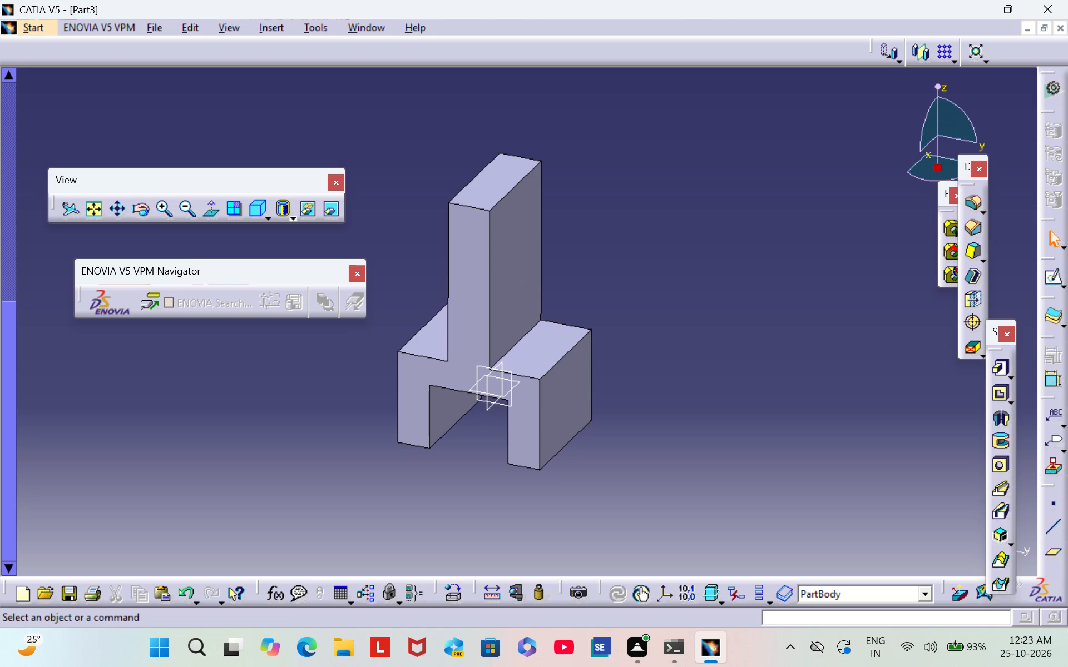
scroll(669, 334, down, 1)
middle_drag(669, 334, 727, 282)
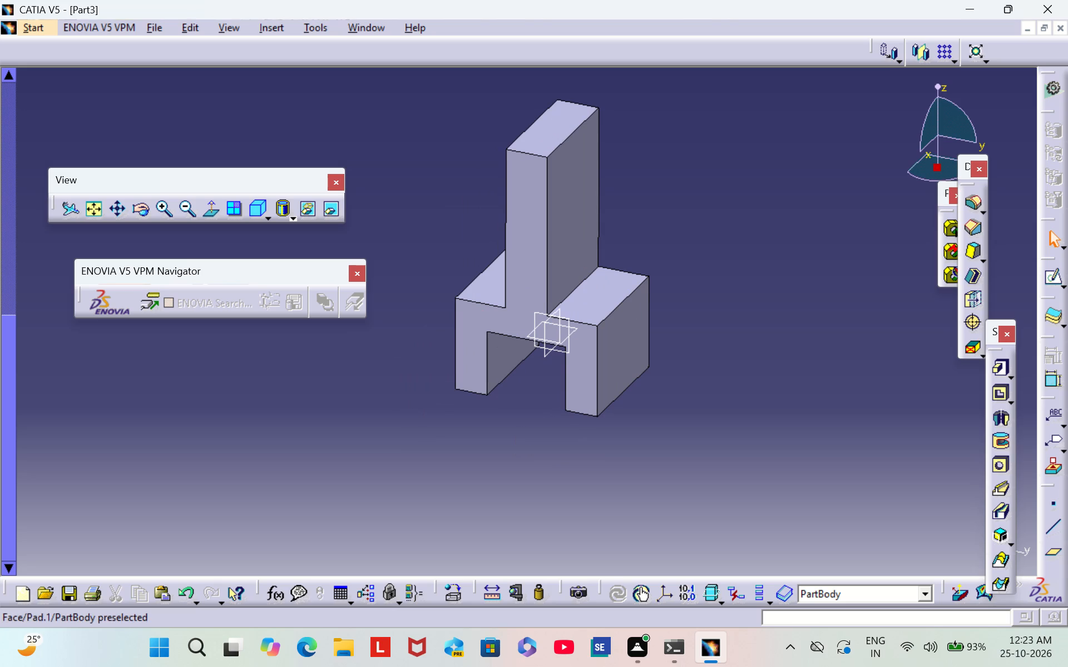
click(492, 364)
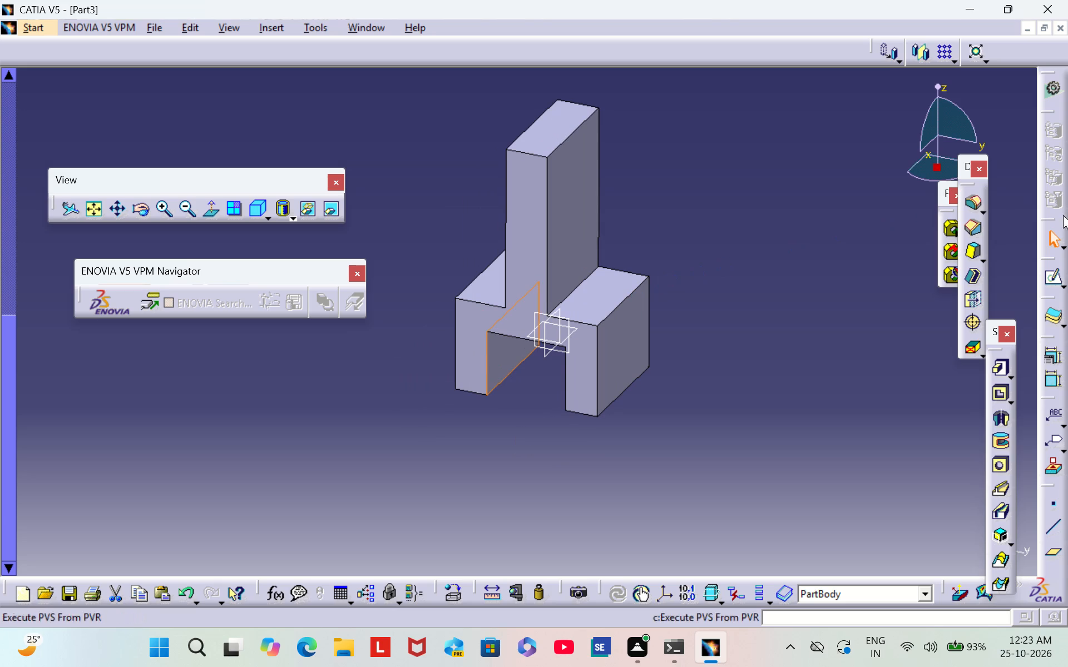
click(1046, 281)
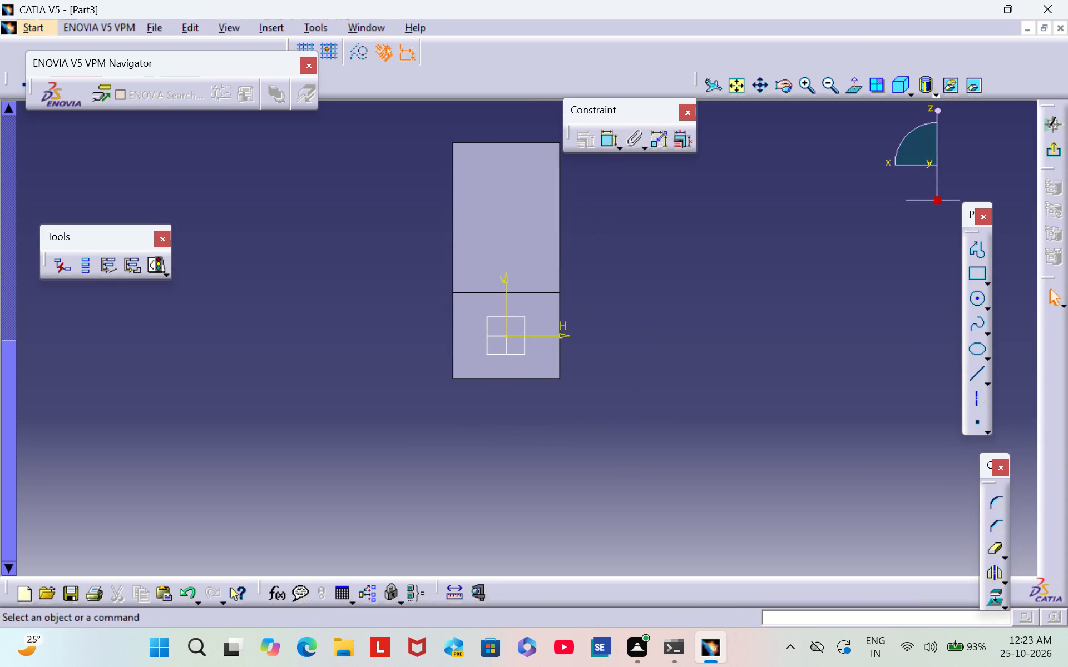
Sketch a circle of about 41 mm radius centred on the V axis at the leg's bottom edge.
click(975, 302)
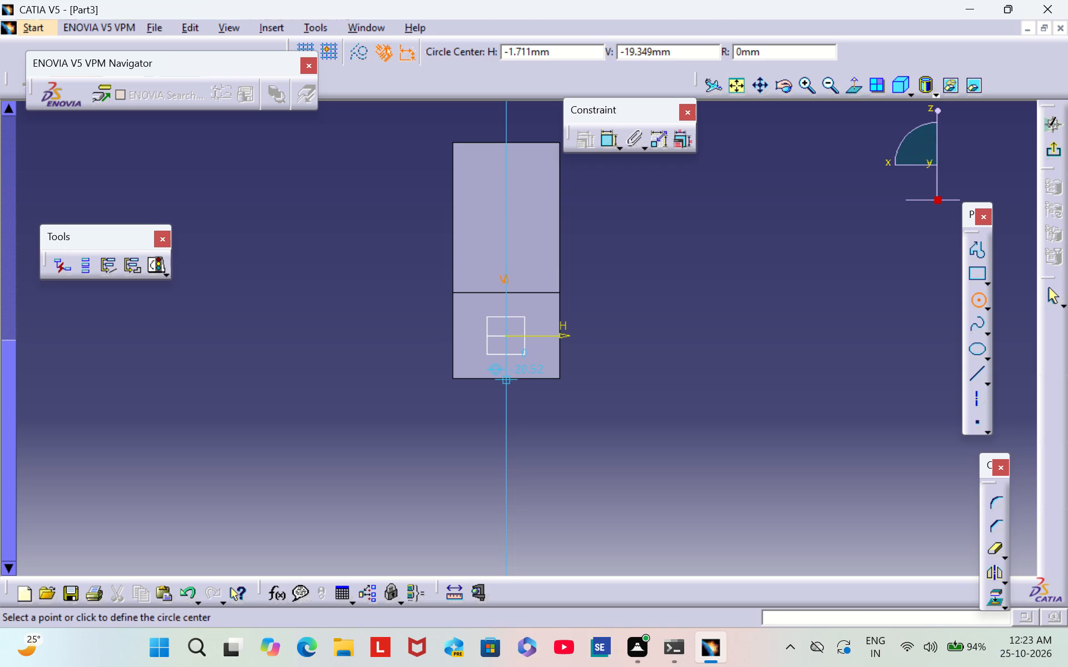
click(507, 376)
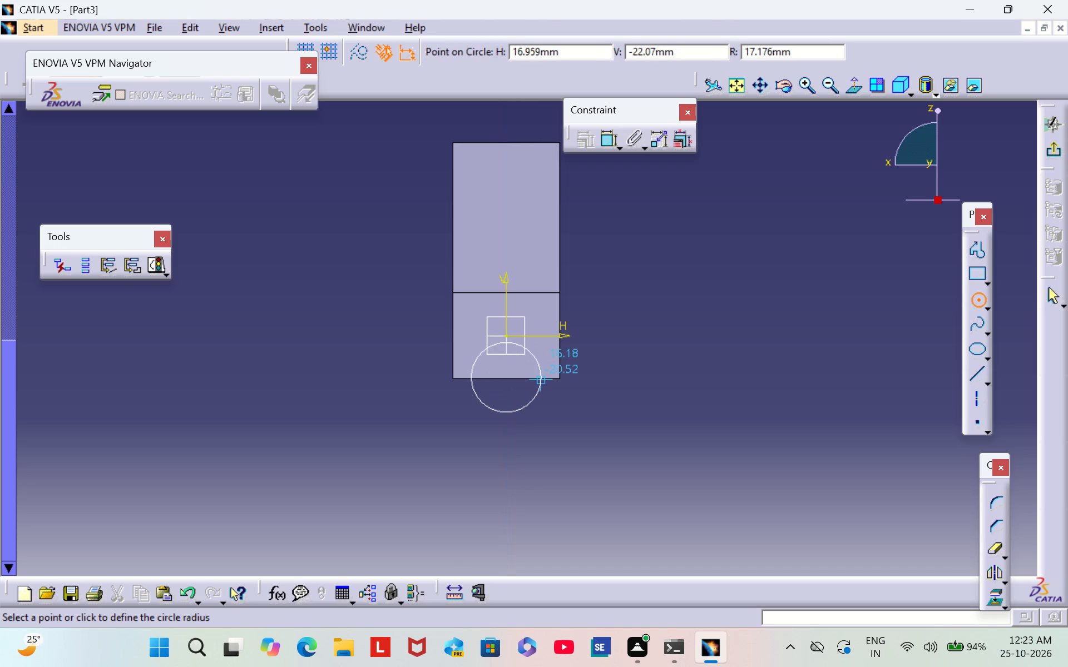
click(594, 381)
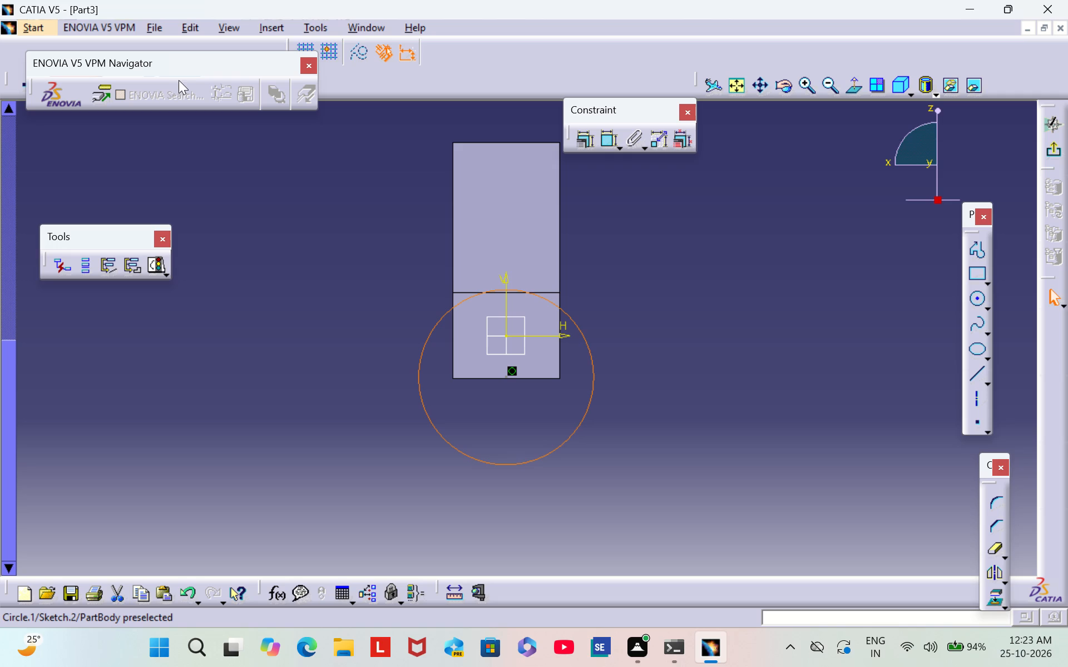
Dimension the circle's diameter and set it to 56 mm.
click(612, 137)
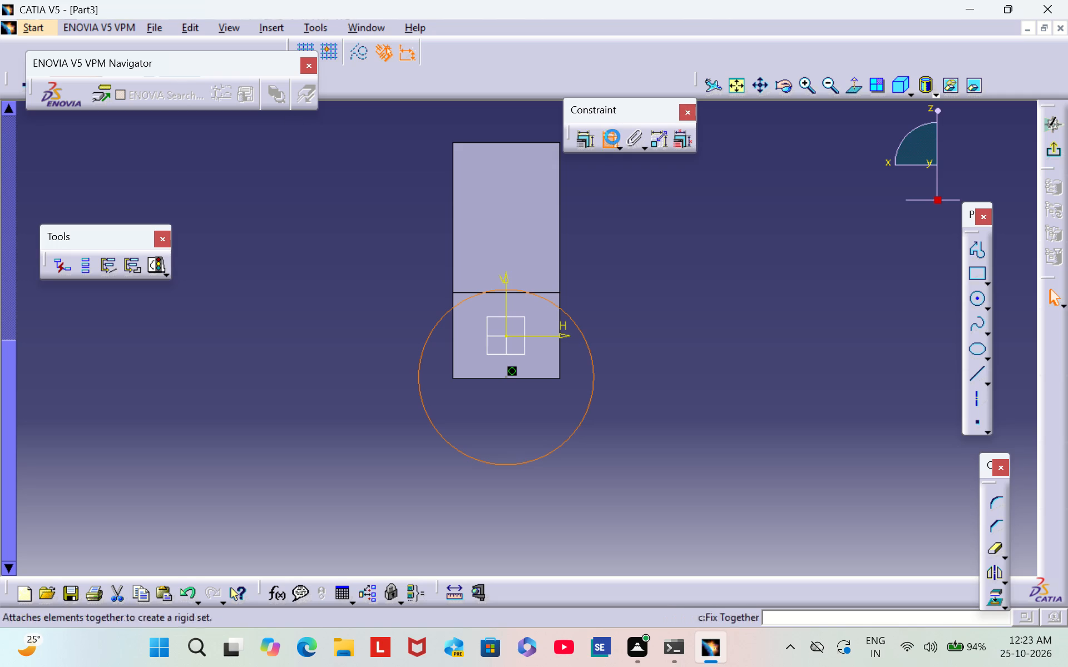
click(726, 293)
double_click(725, 292)
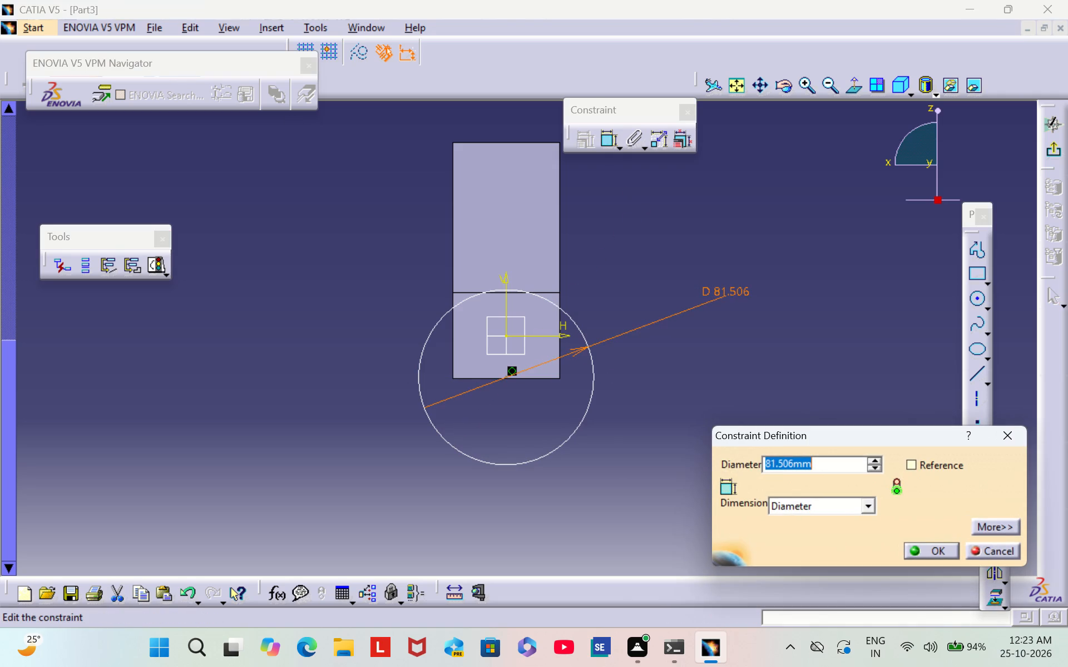
key(BackSpace)
text(56)
key(Return)
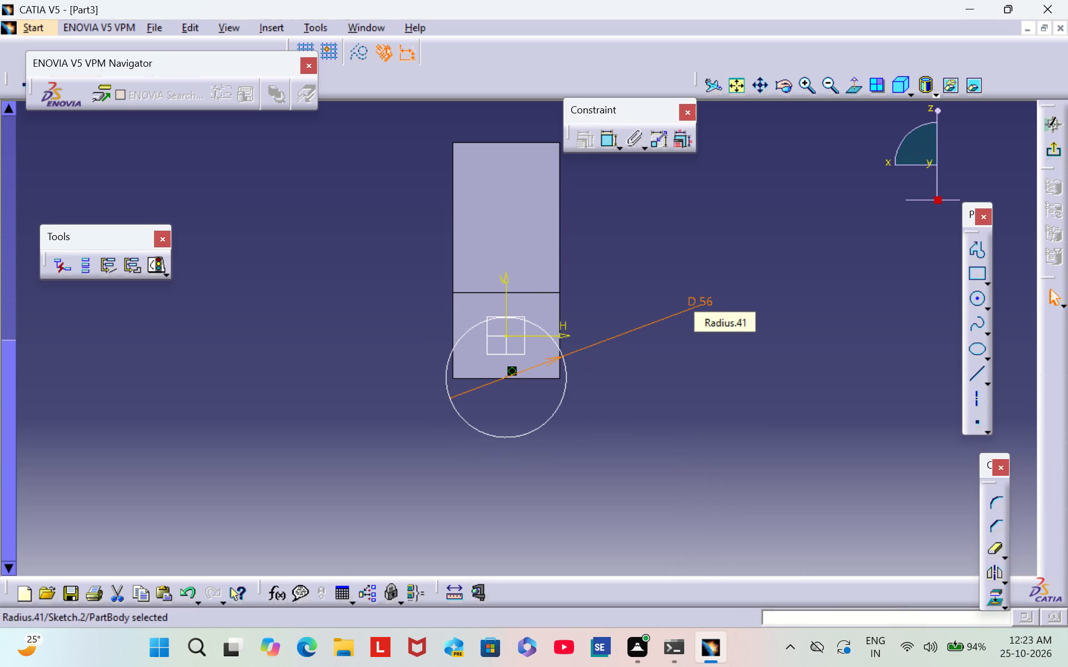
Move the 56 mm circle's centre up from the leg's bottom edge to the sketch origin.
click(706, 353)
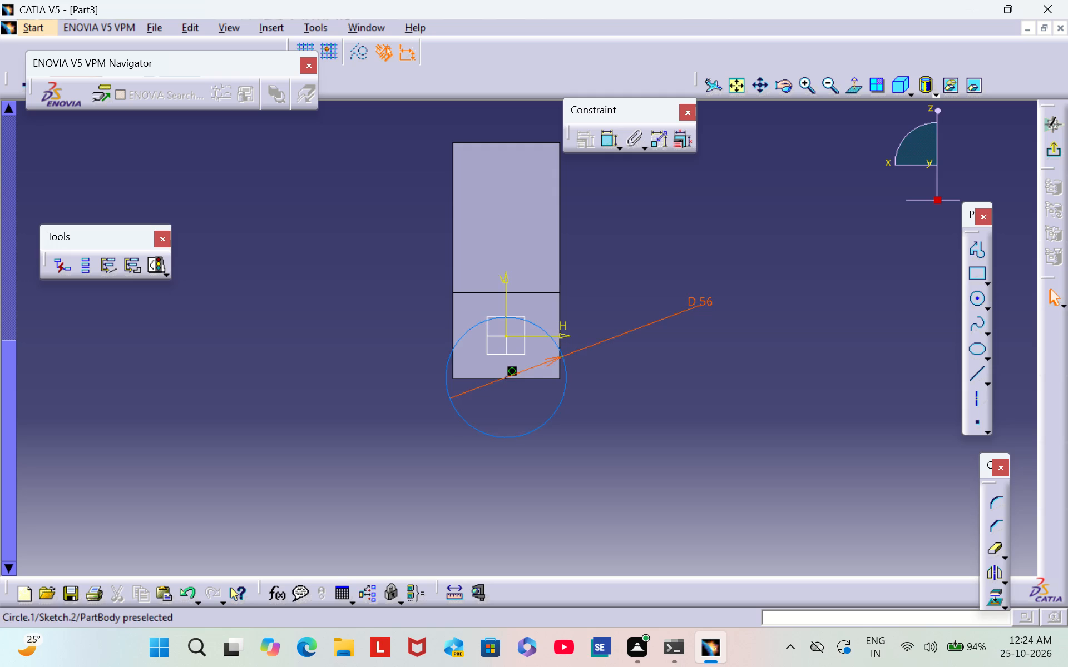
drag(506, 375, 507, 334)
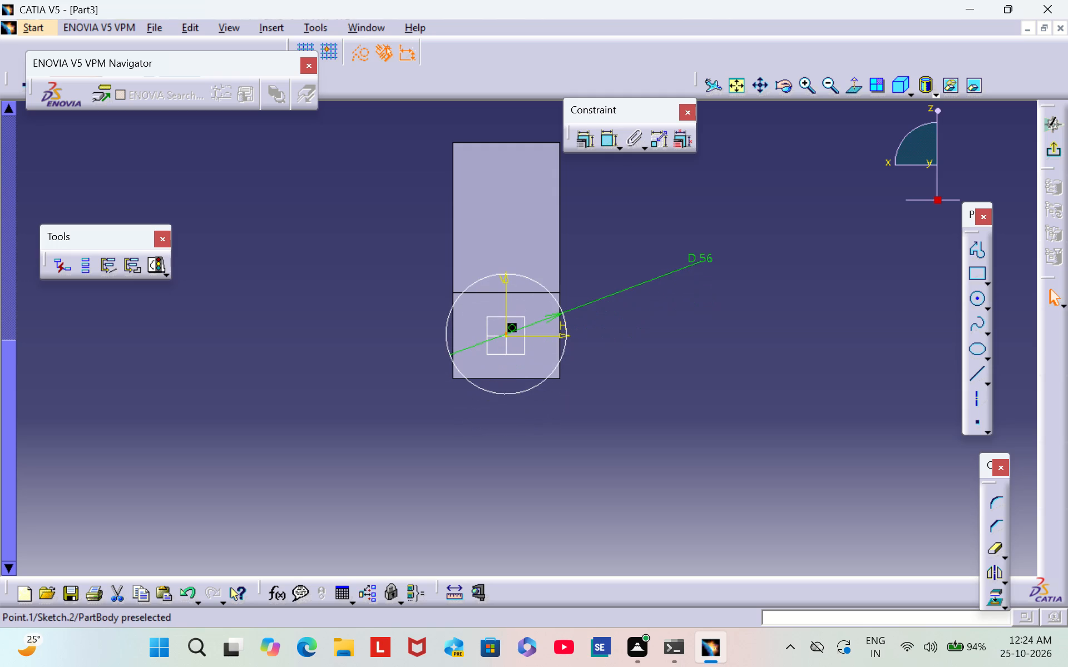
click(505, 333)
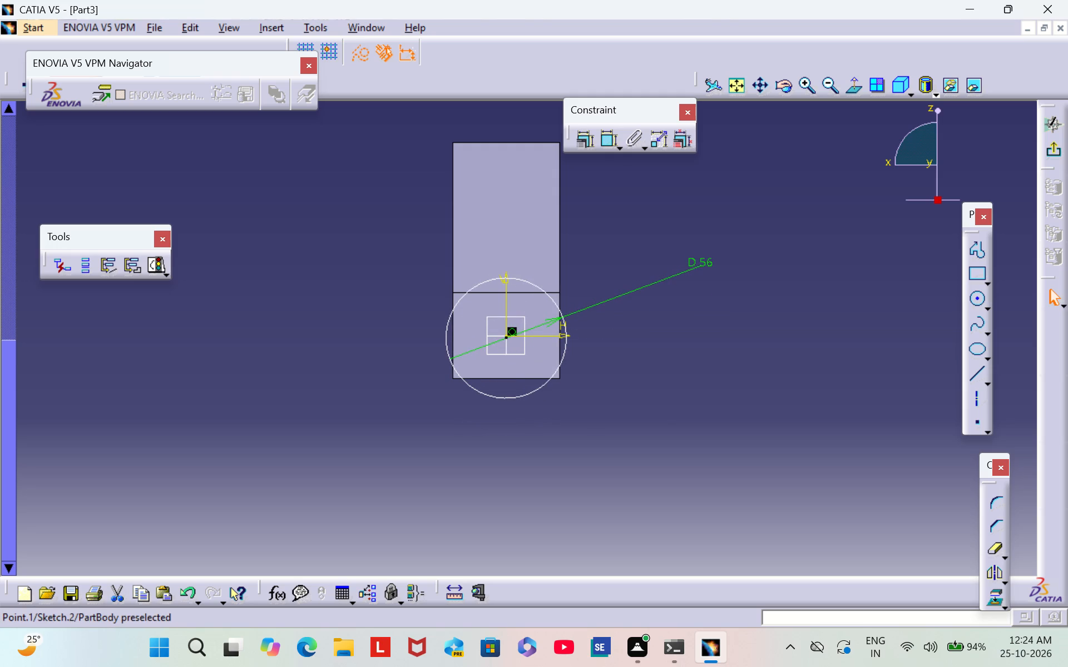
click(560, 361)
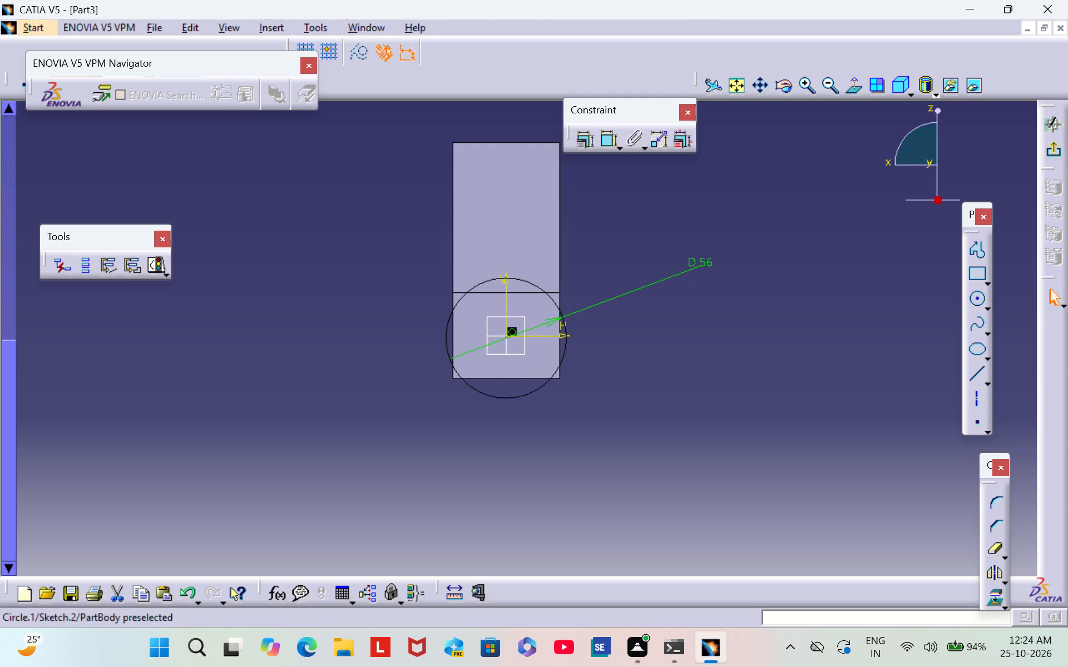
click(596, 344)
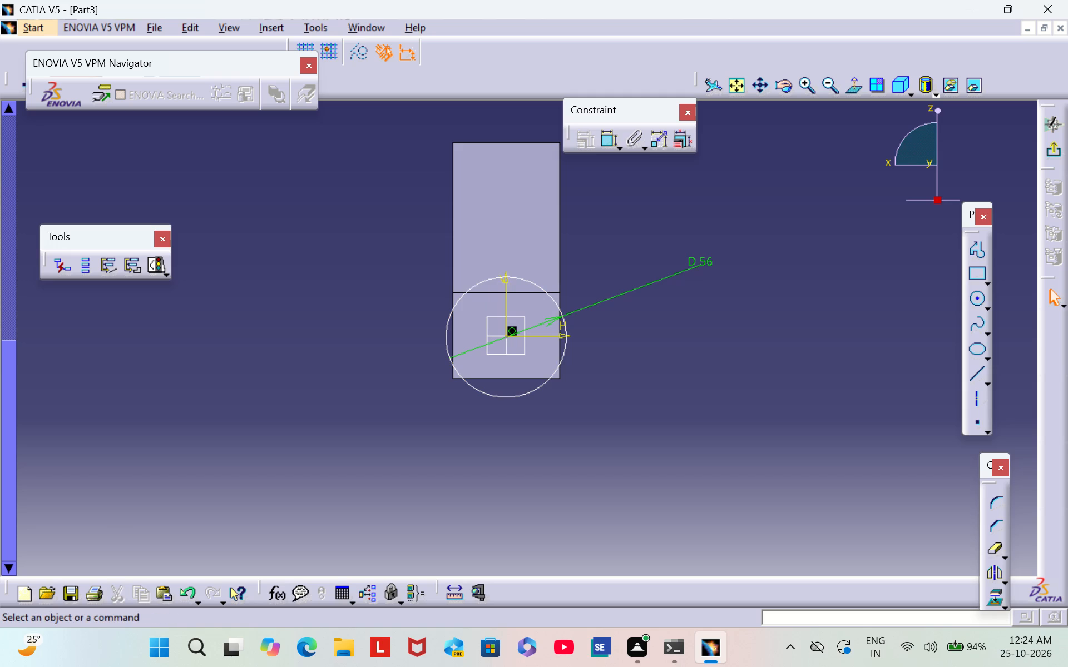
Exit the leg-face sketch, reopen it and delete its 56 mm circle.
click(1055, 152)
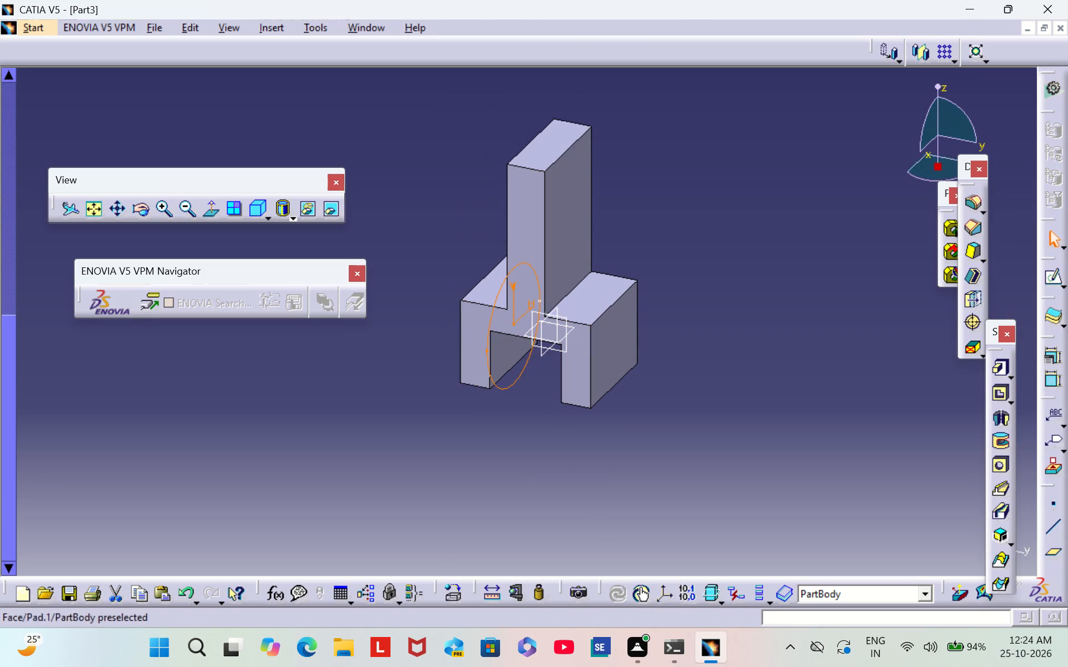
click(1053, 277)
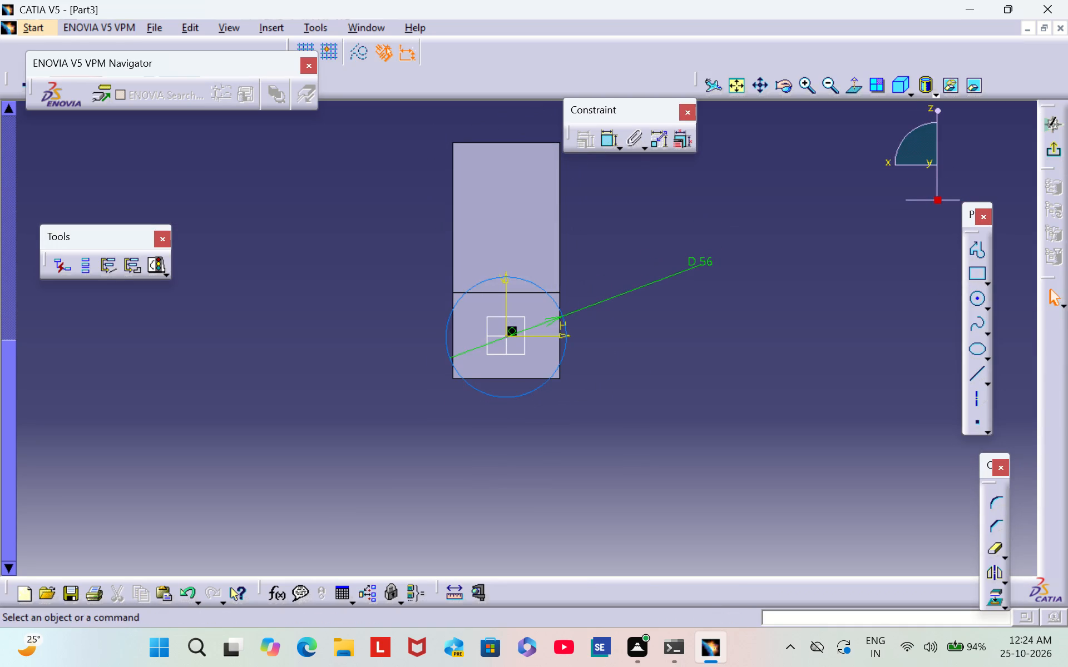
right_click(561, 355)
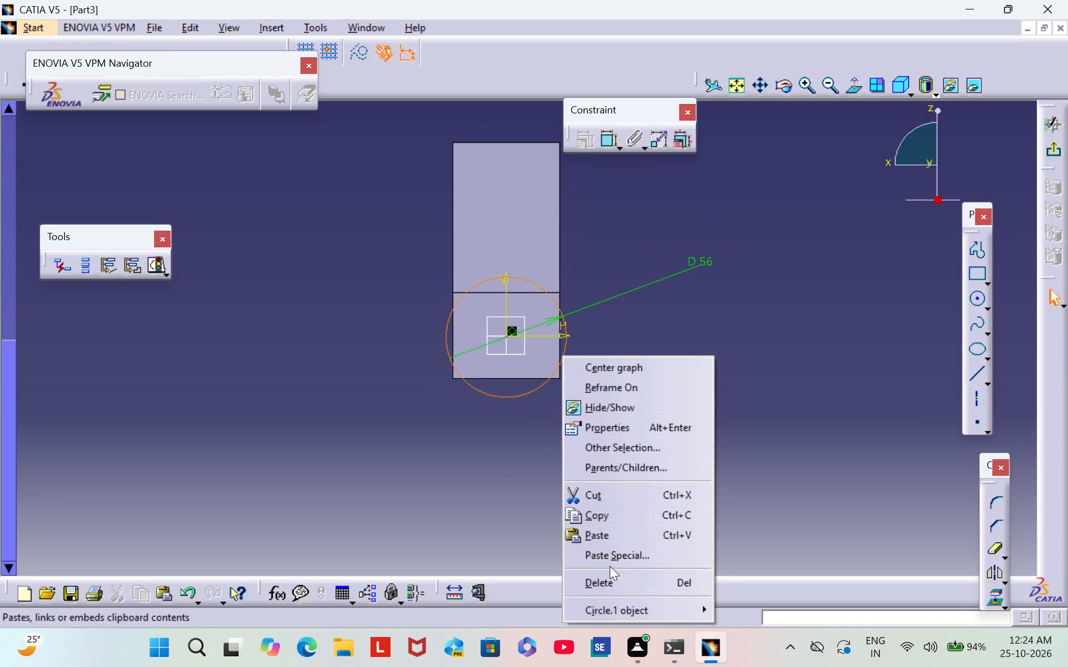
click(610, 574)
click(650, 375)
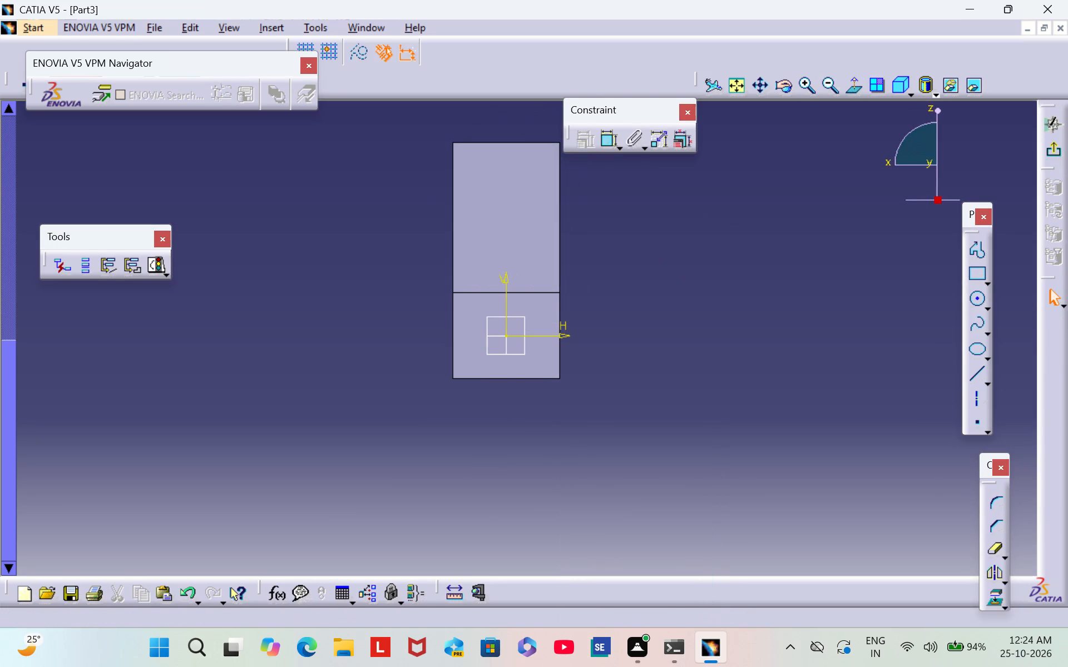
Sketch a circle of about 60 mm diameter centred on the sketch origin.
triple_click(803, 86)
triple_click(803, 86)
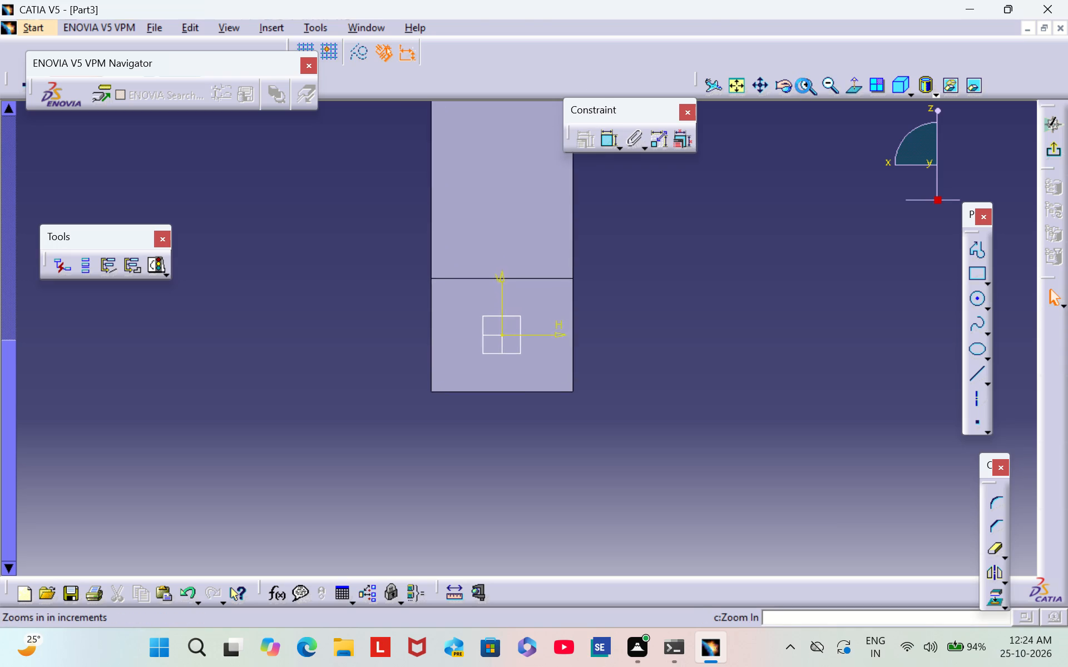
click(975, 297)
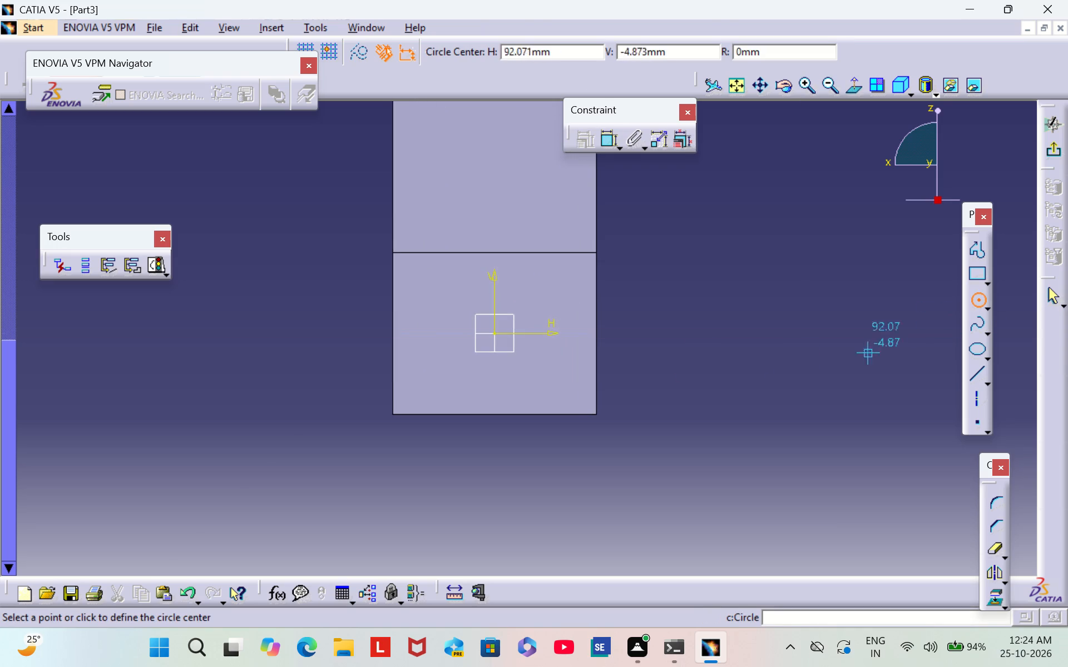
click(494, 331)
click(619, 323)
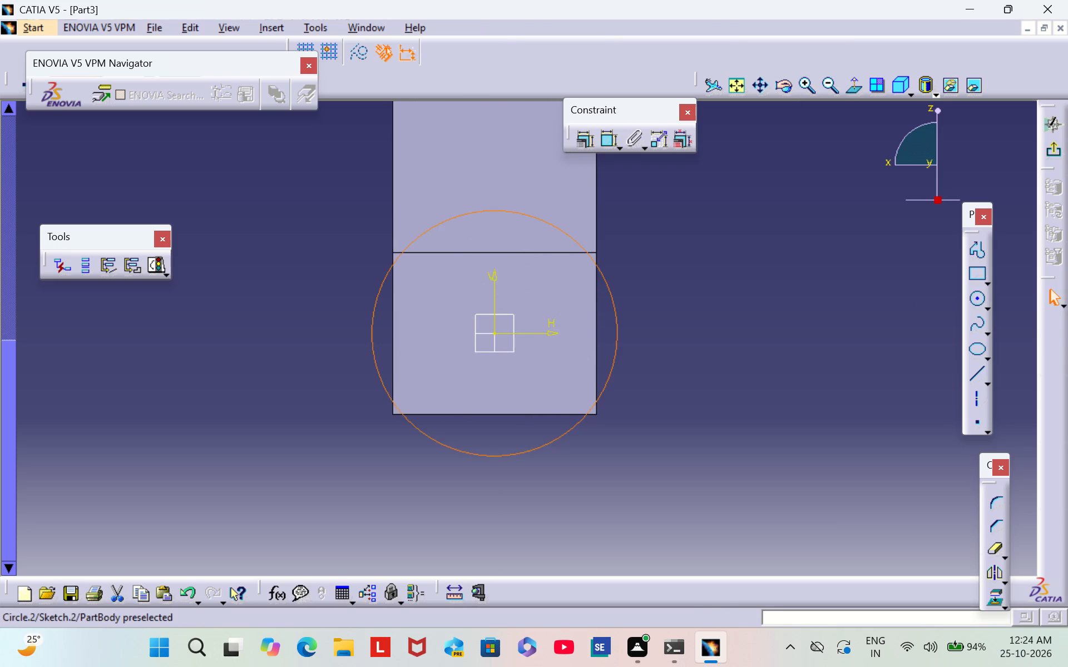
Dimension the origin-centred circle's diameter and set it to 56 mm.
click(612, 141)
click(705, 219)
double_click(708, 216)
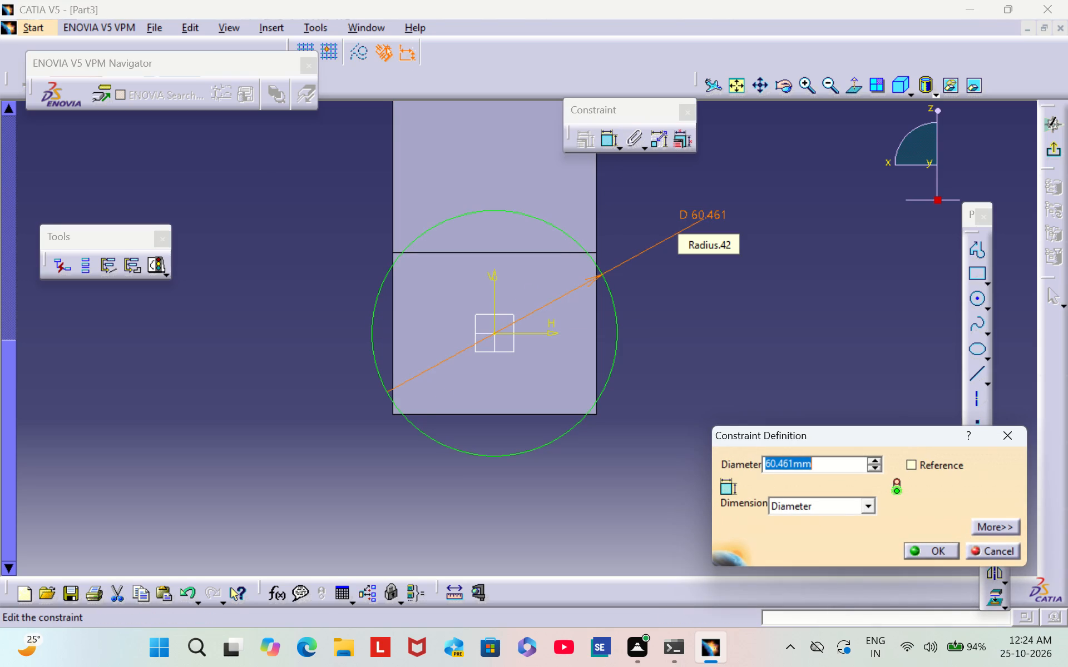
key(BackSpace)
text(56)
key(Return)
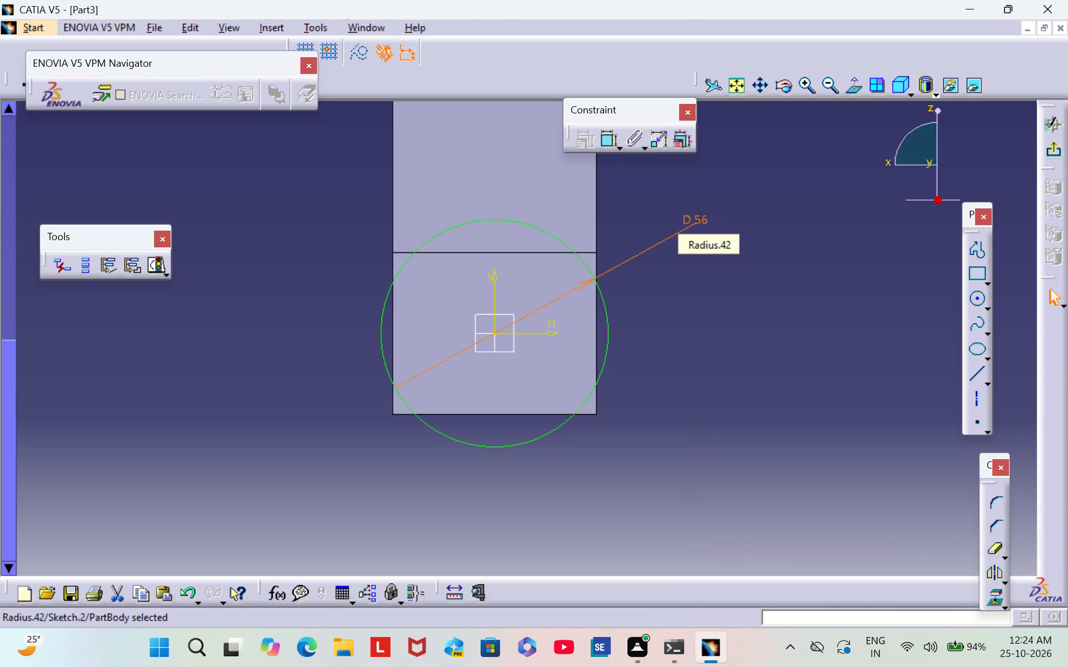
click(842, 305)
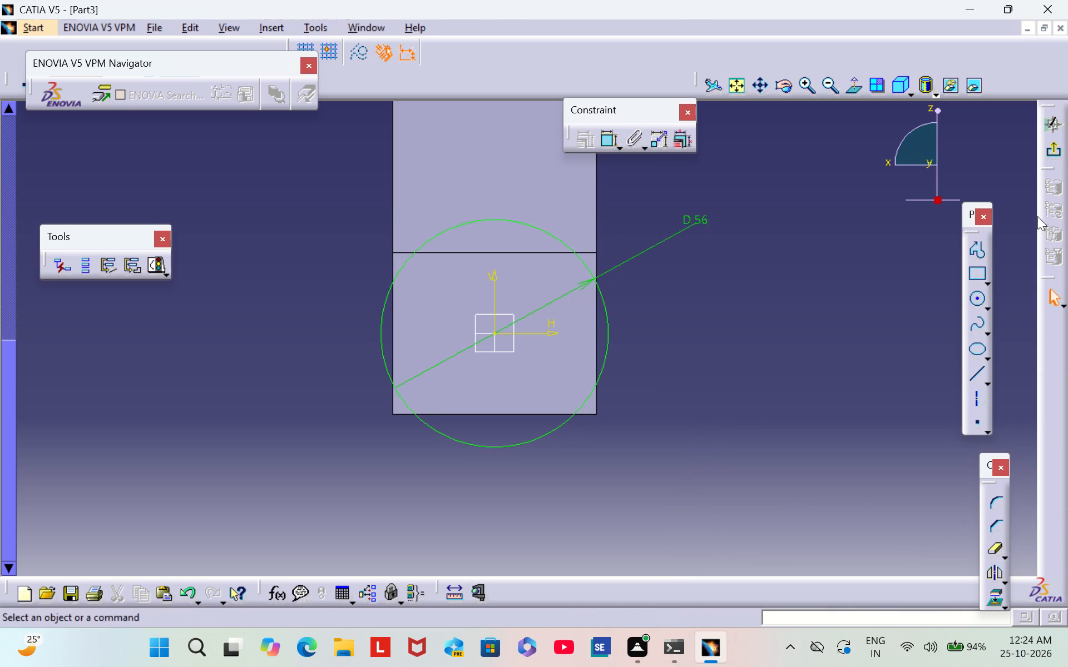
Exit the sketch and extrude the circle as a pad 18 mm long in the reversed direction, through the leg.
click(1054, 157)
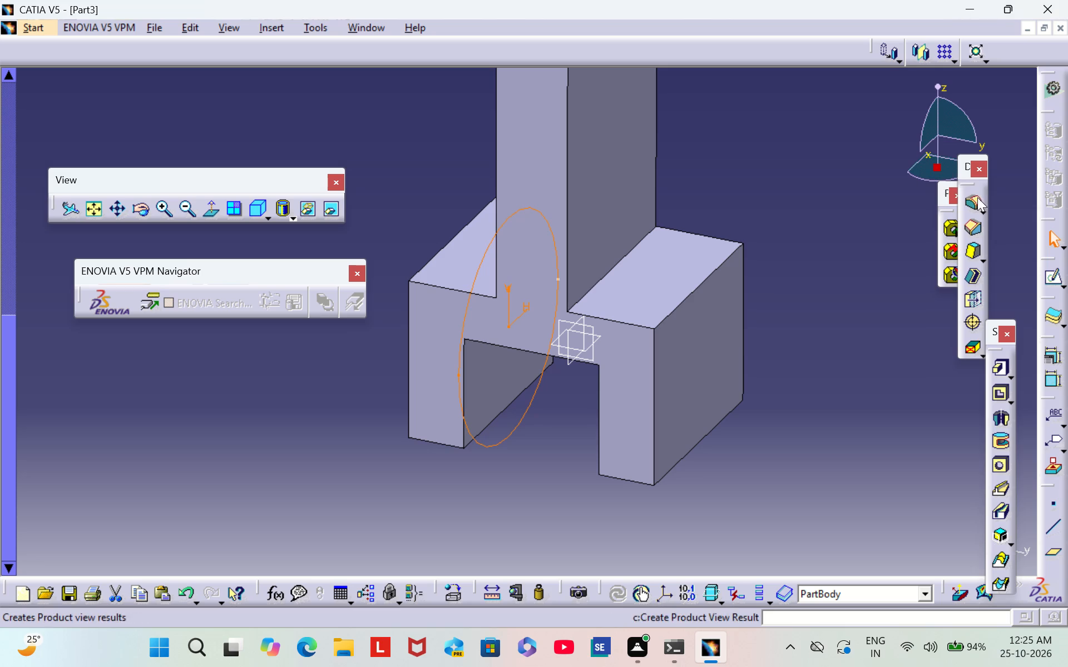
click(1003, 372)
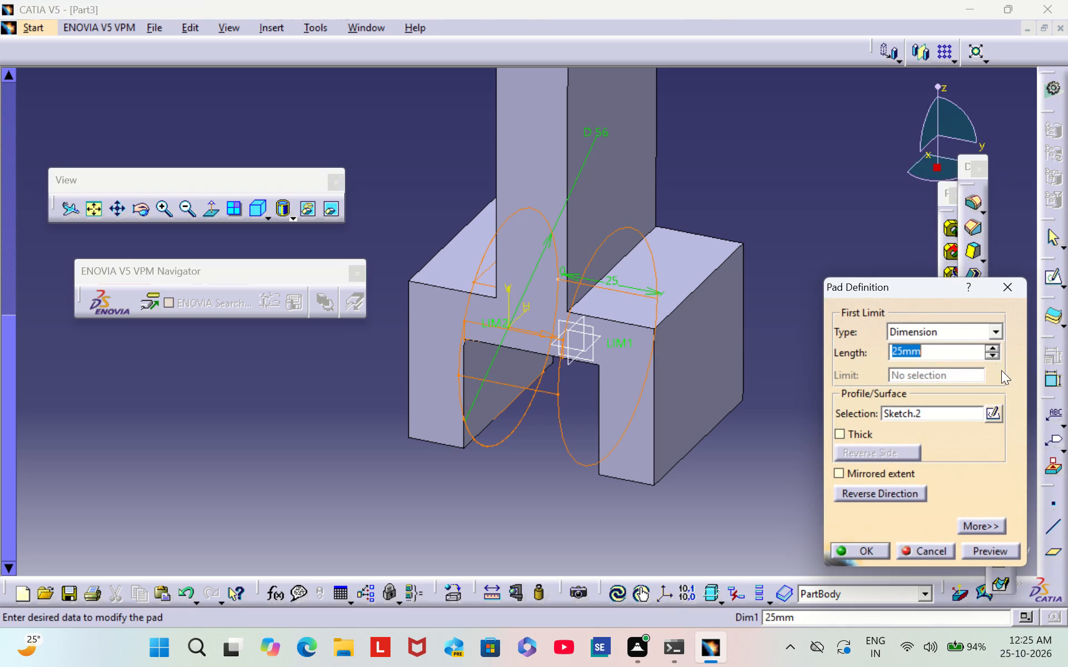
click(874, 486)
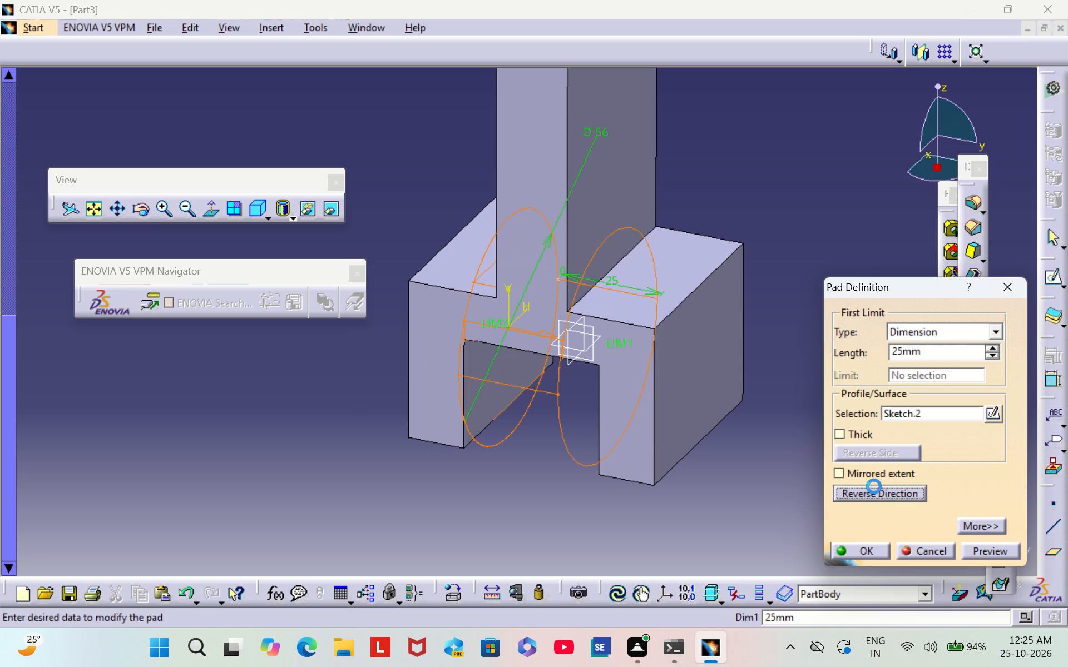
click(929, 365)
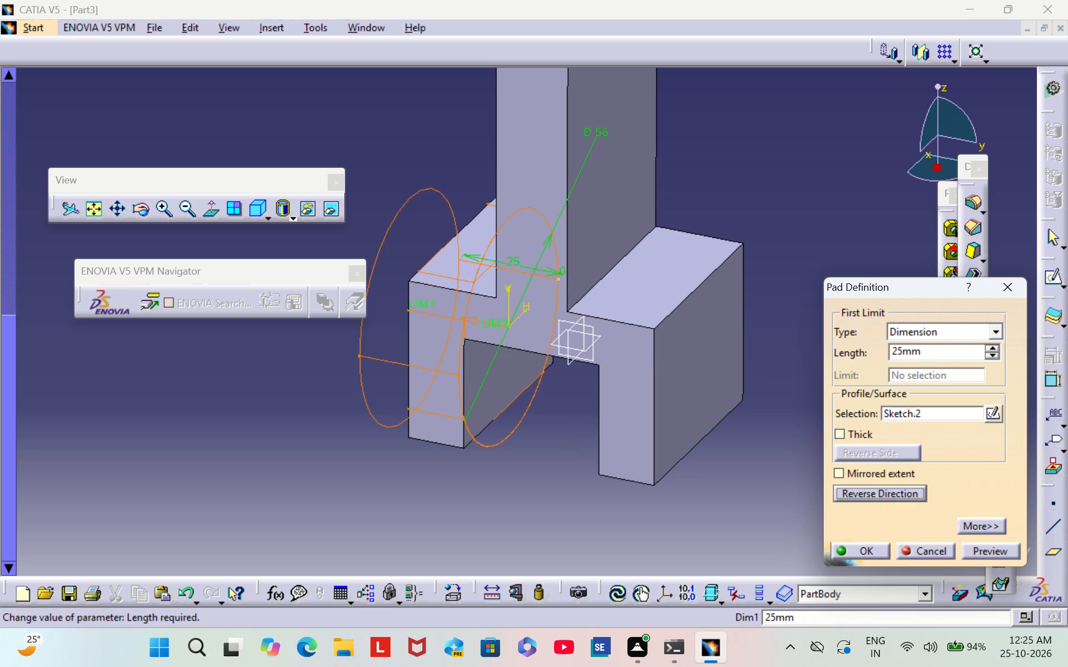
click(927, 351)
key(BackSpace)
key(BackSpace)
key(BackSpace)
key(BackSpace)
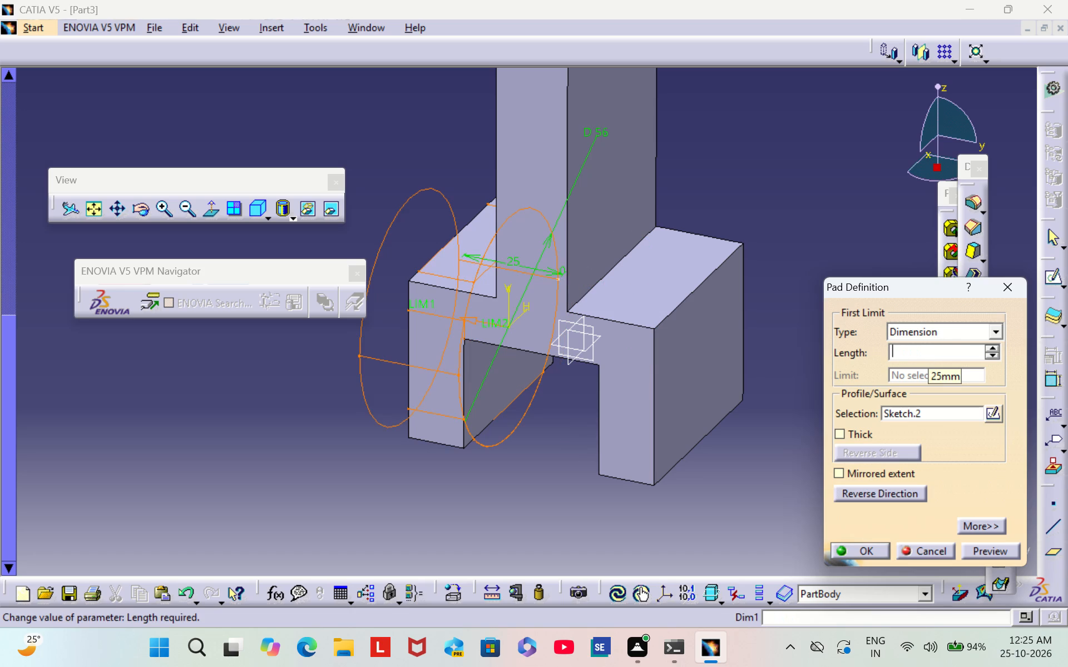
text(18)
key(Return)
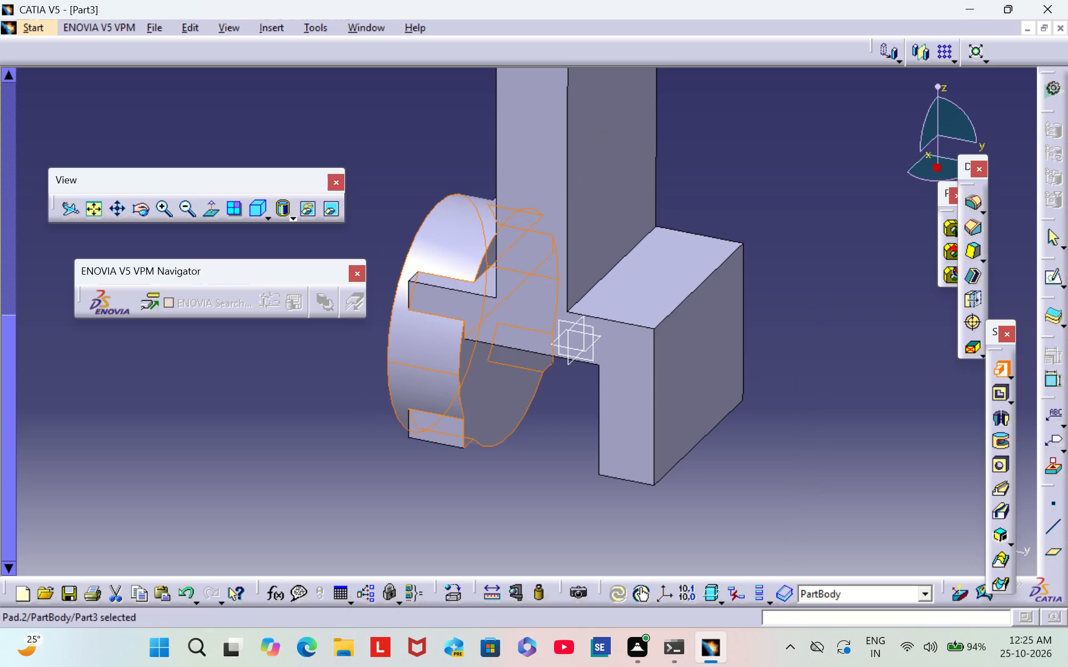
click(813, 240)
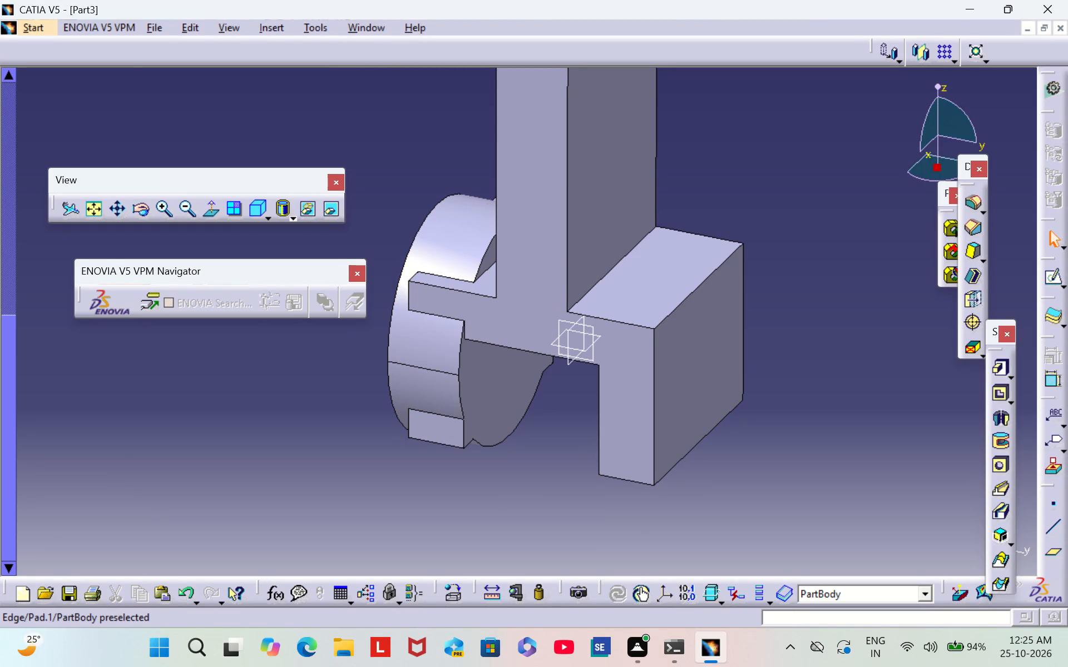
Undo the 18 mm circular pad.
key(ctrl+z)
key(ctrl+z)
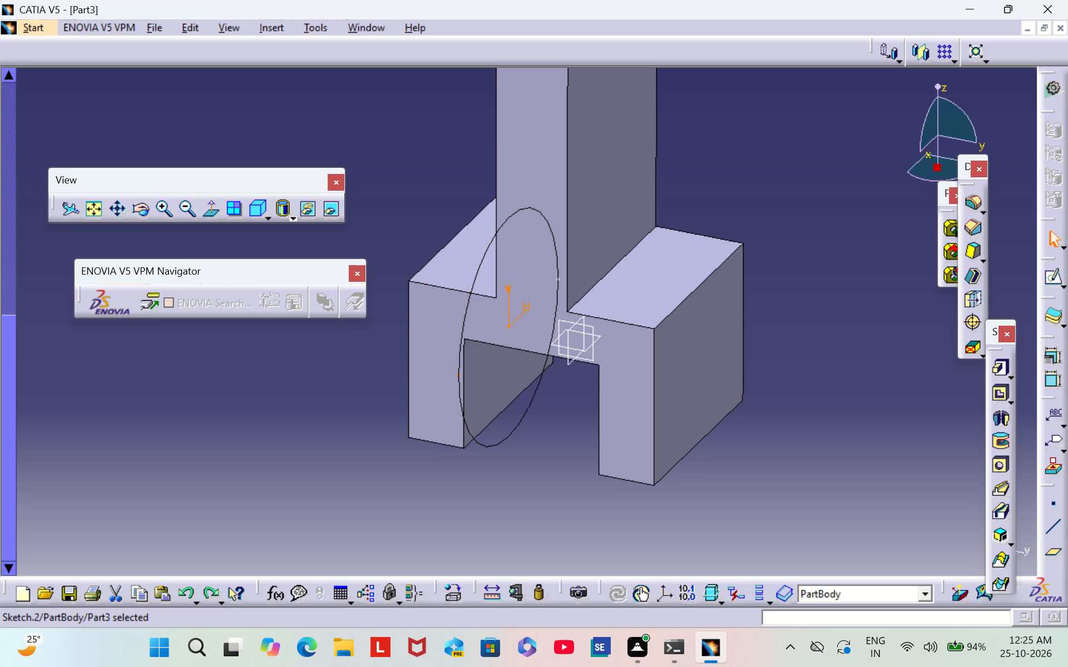
Delete the circle sketch on the leg's inner face.
right_click(524, 420)
click(624, 307)
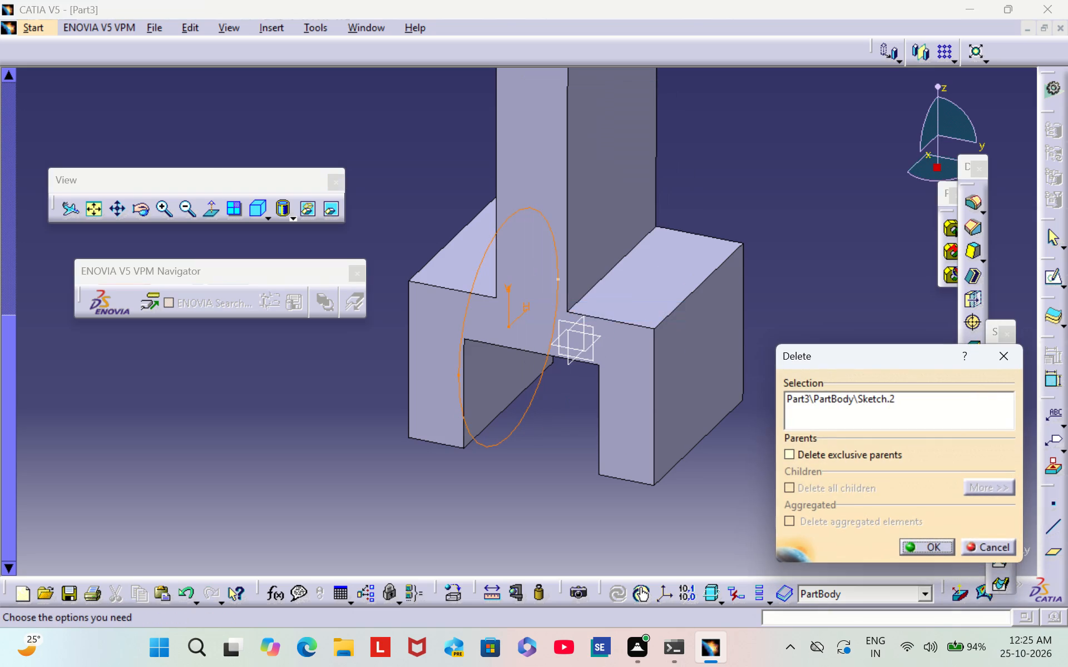
click(924, 545)
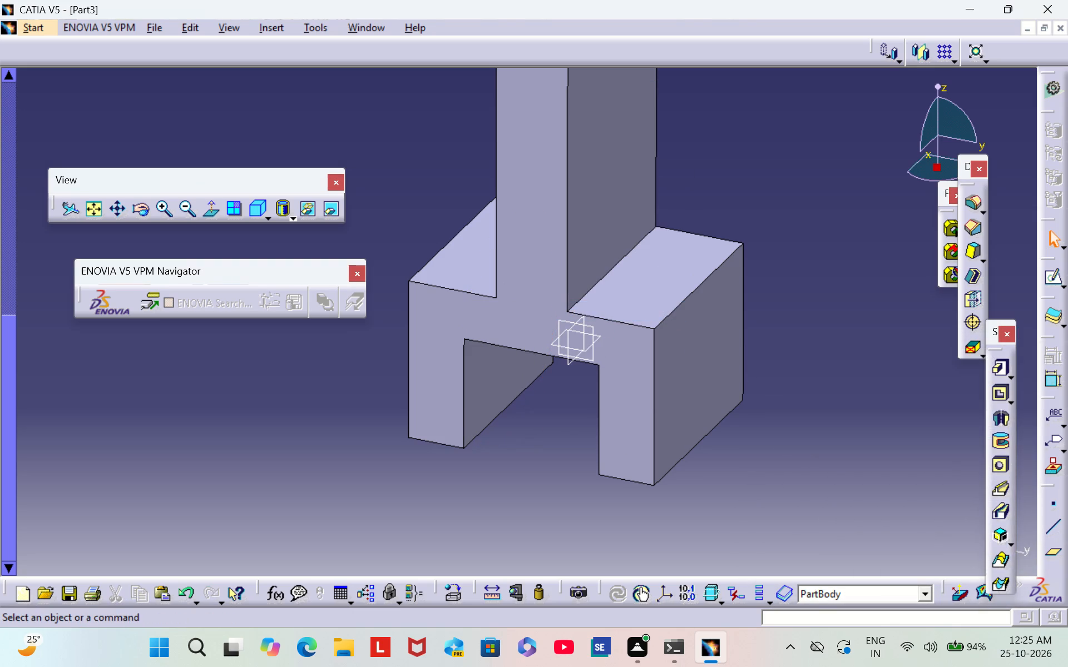
Start a new sketch on the inner side face of the arch leg on the negative-y side.
middle_drag(599, 501, 599, 492)
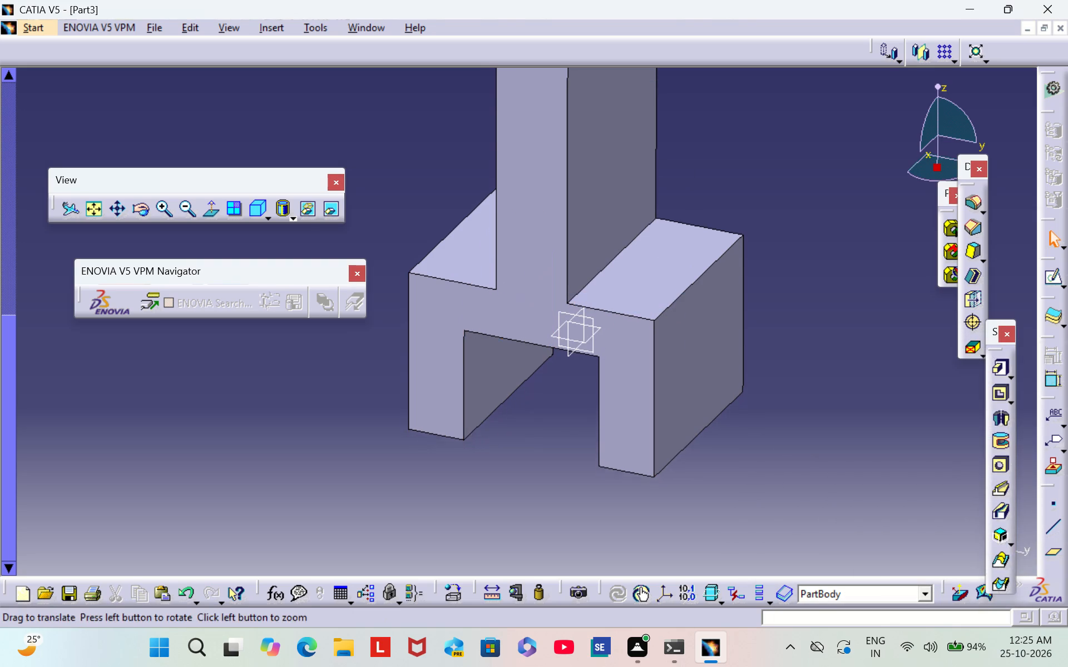
middle_drag(599, 492, 586, 406)
right_drag(596, 489, 585, 407)
click(490, 322)
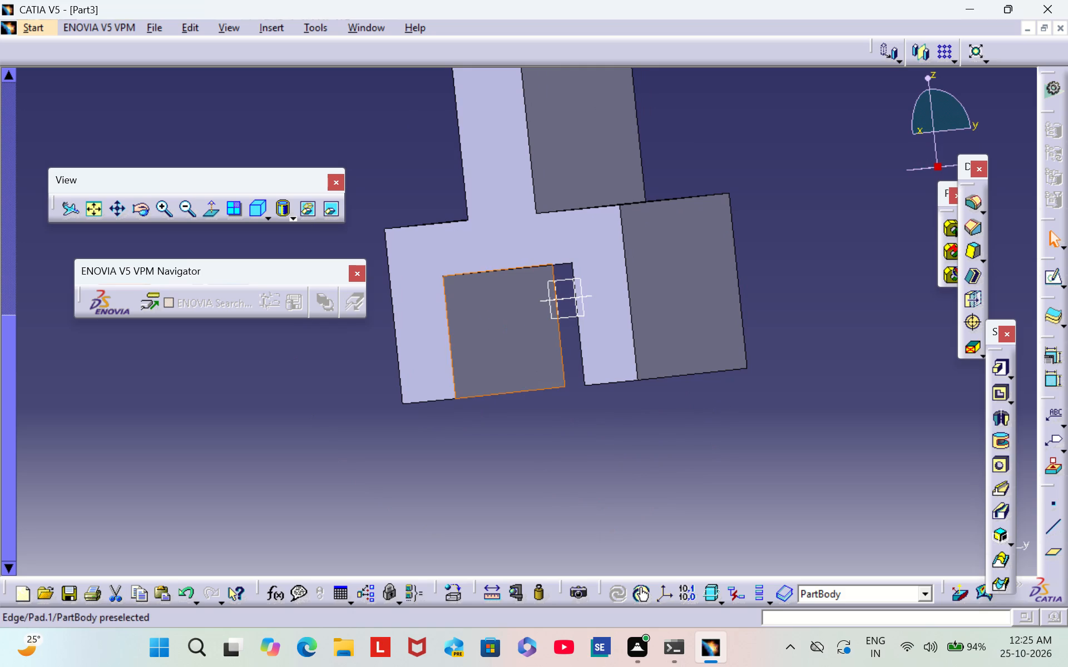
click(1047, 277)
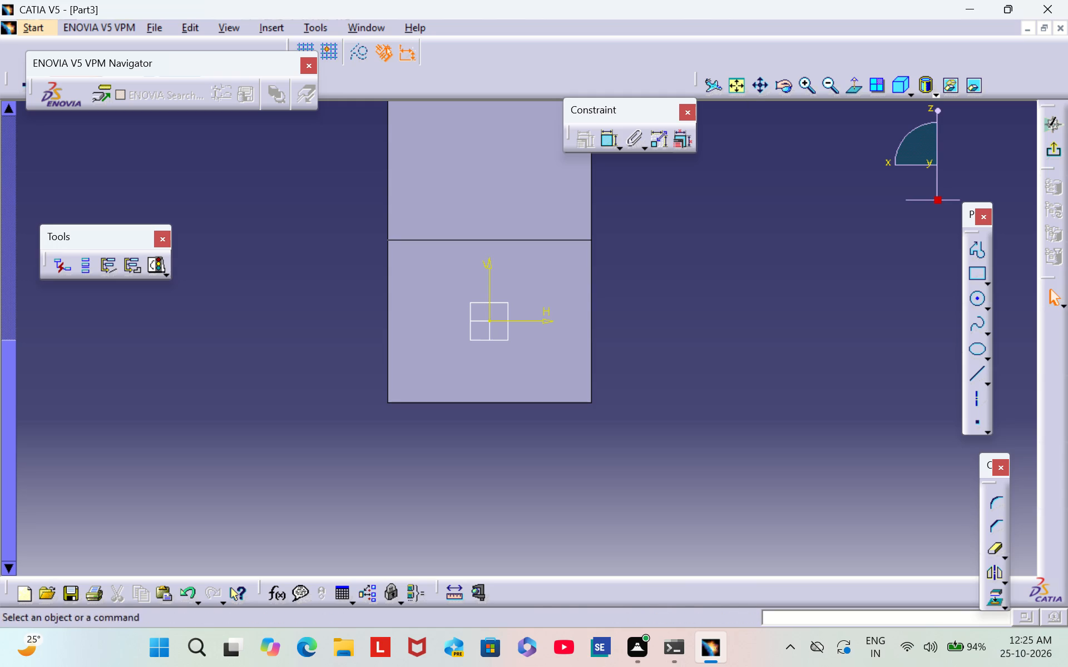
Sketch a circle of about 50 mm diameter centred on the V axis at the leg's bottom edge.
click(977, 302)
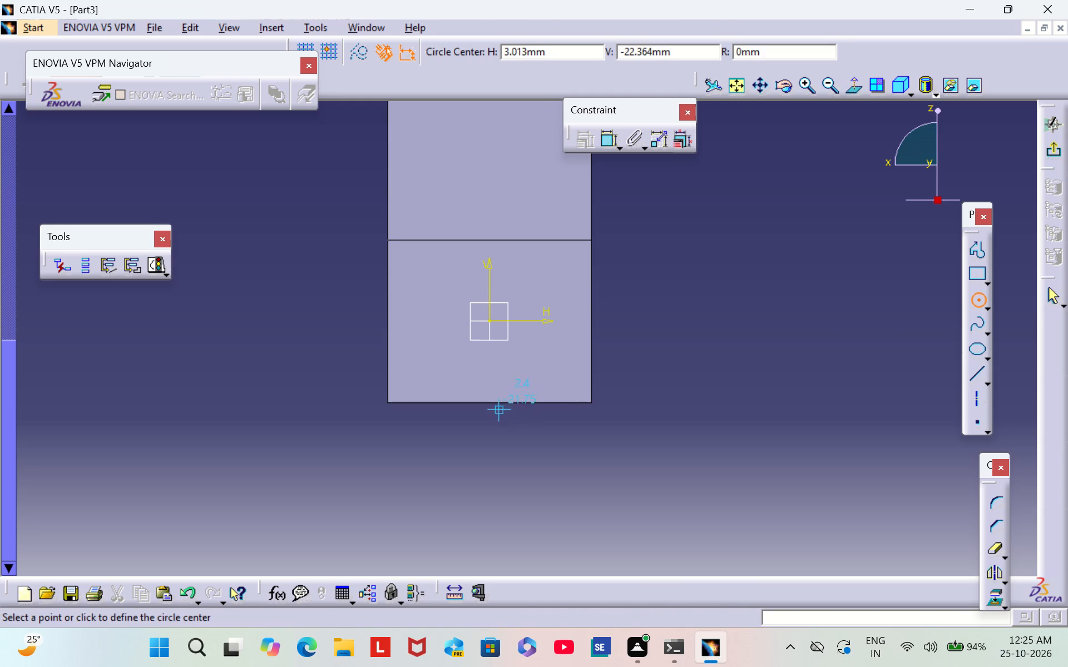
click(487, 402)
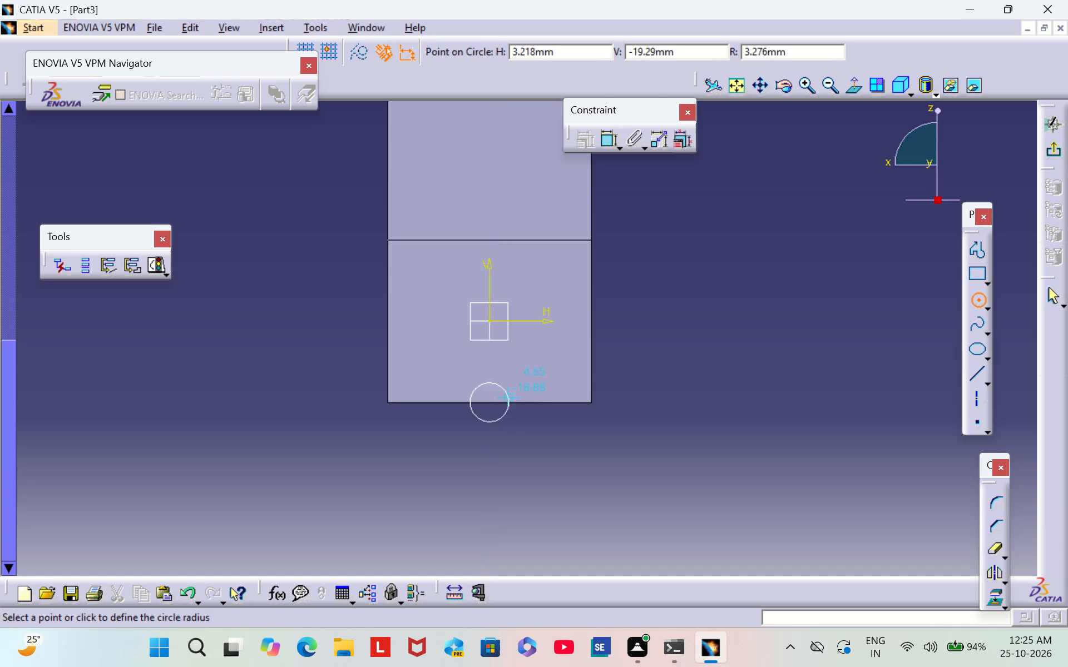
click(592, 385)
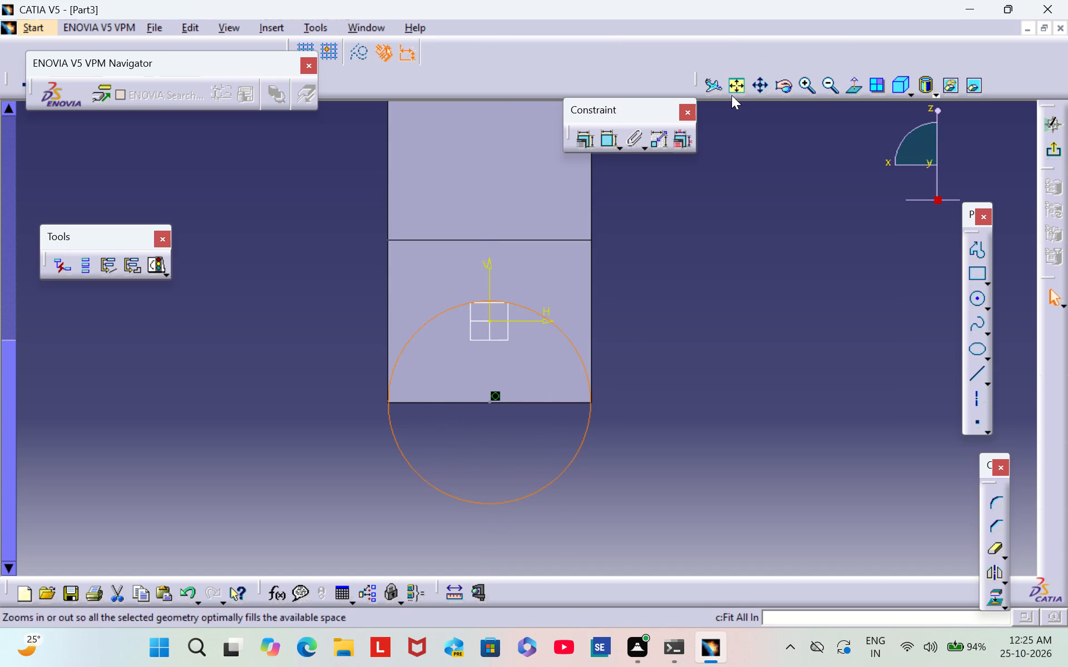
Dimension the circle's diameter and set it to 56 mm.
click(611, 145)
click(650, 262)
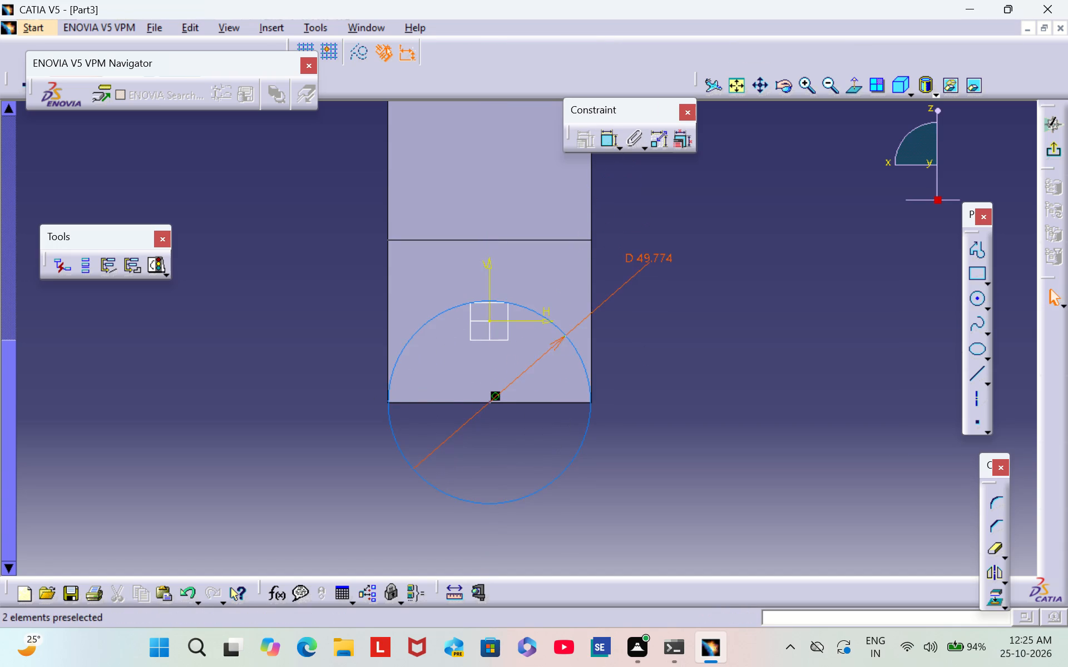
double_click(654, 258)
key(BackSpace)
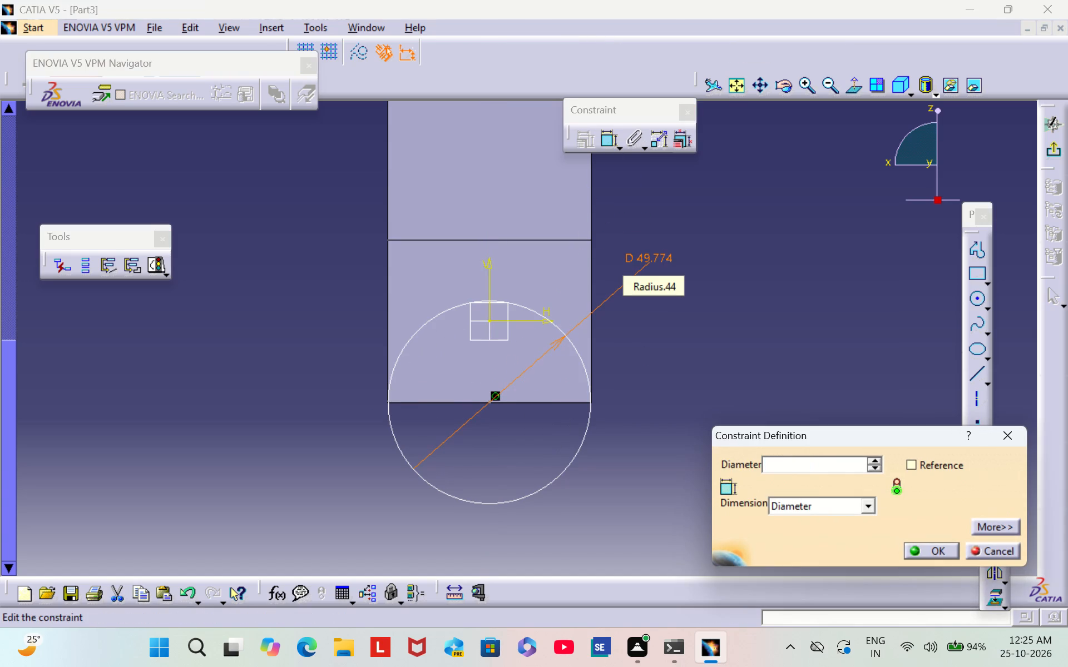
text(56)
key(Return)
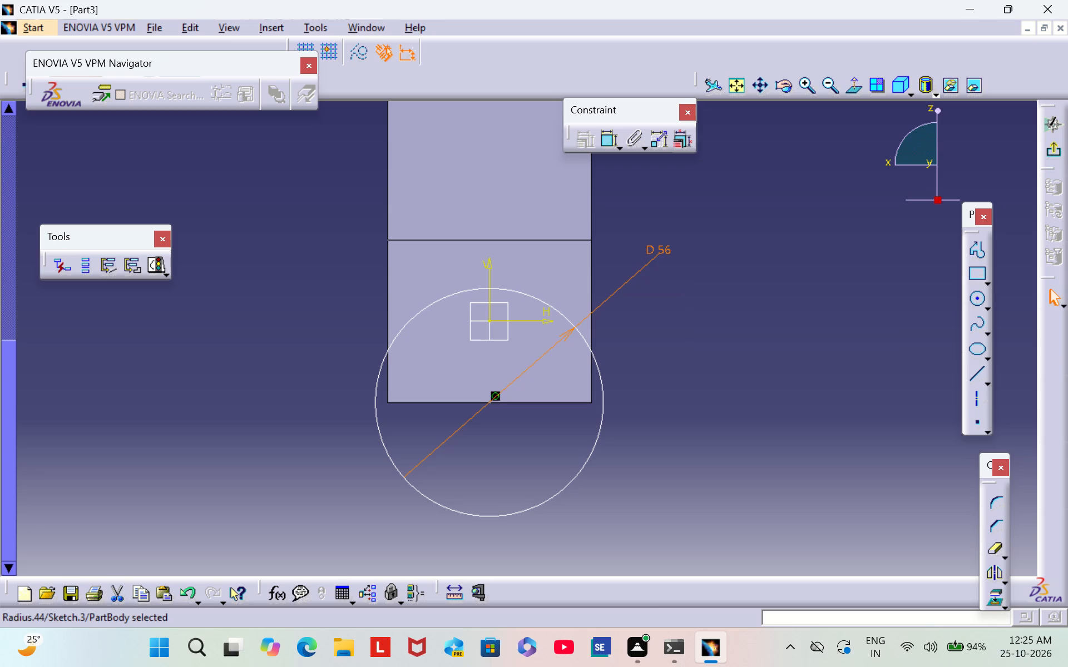
click(698, 312)
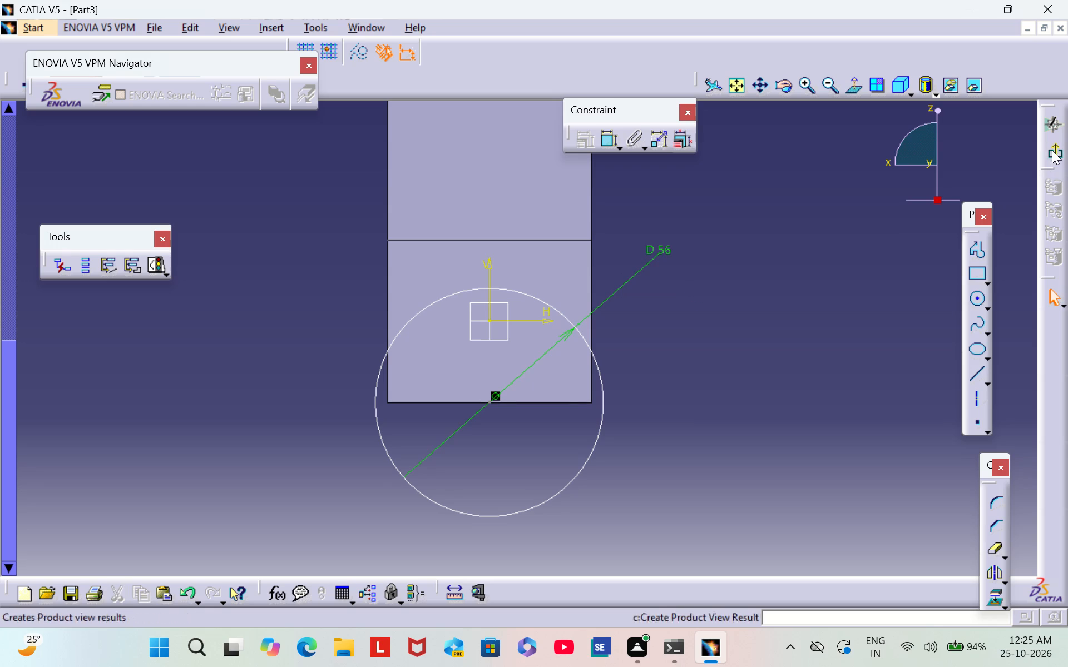
Exit the sketch and pad the 56 mm circle 18 mm in the reversed direction, through the leg.
click(1053, 148)
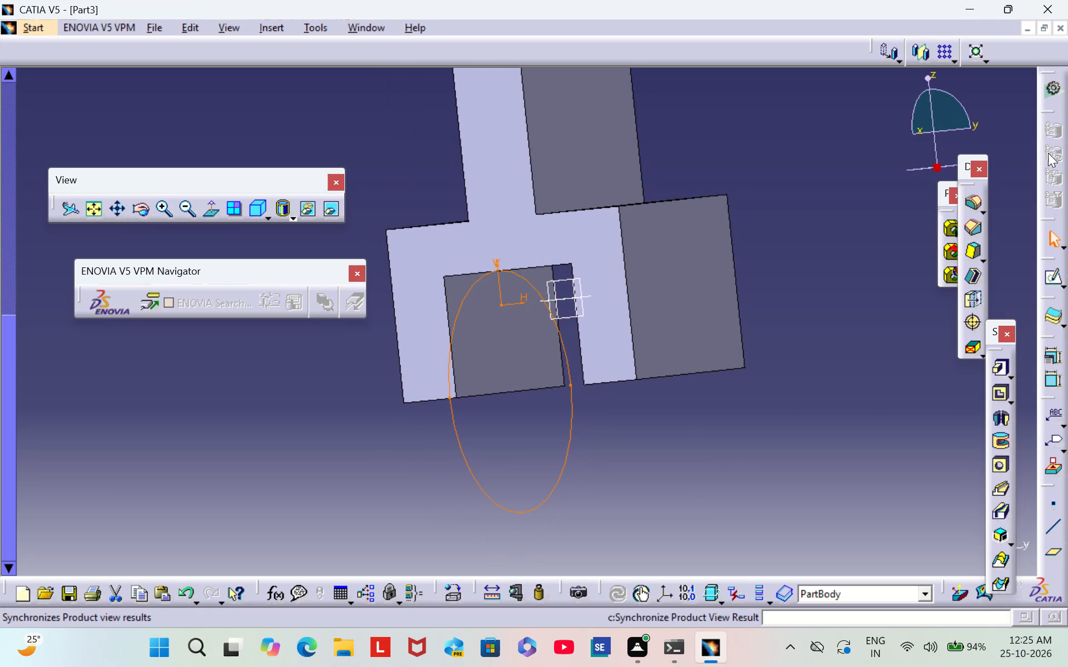
click(997, 369)
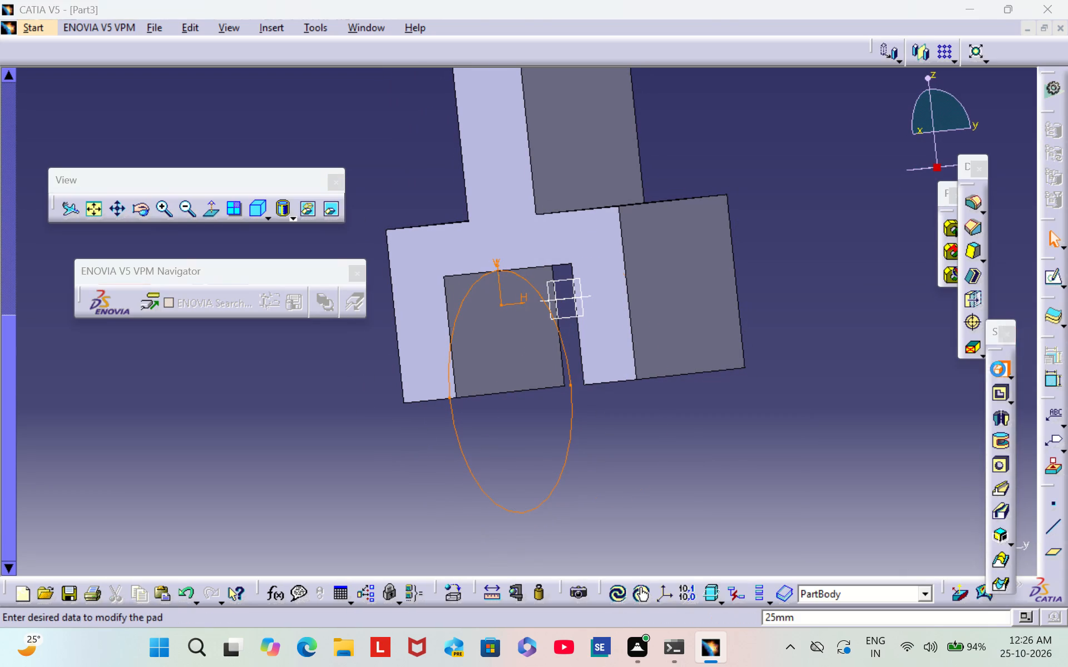
click(885, 492)
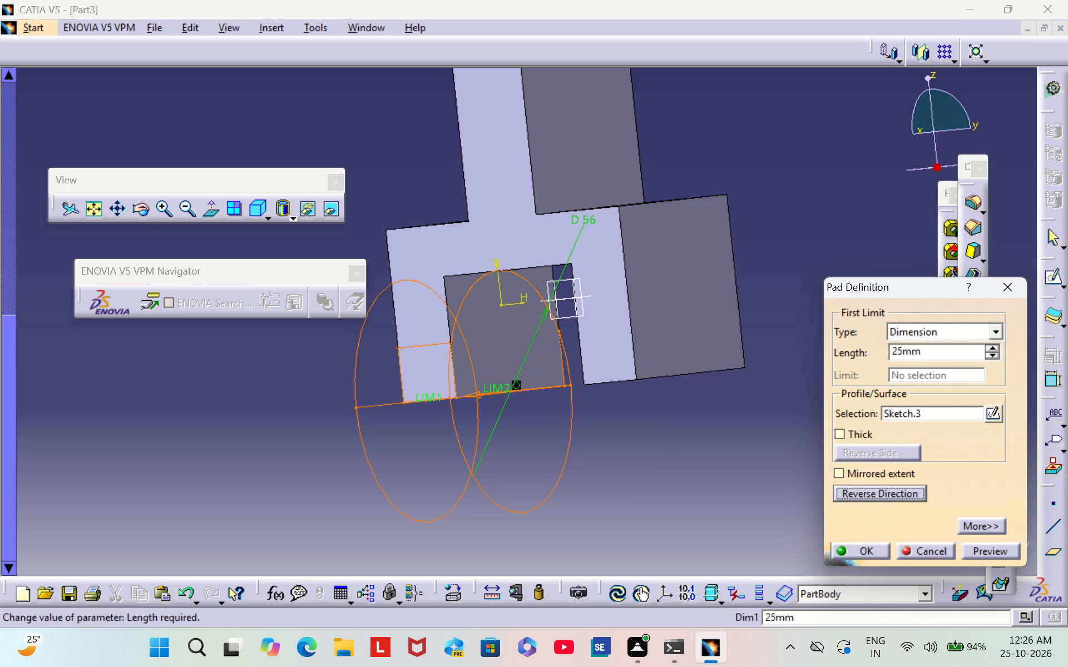
click(935, 349)
key(BackSpace)
key(BackSpace)
key(BackSpace)
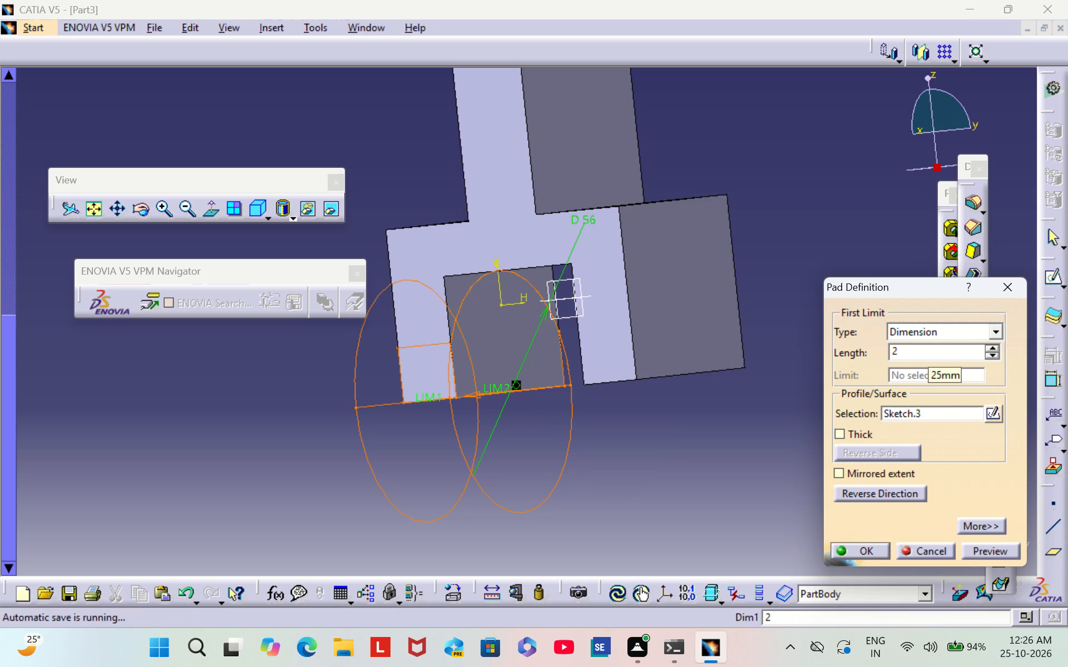
text(18)
key(BackSpace)
key(BackSpace)
key(BackSpace)
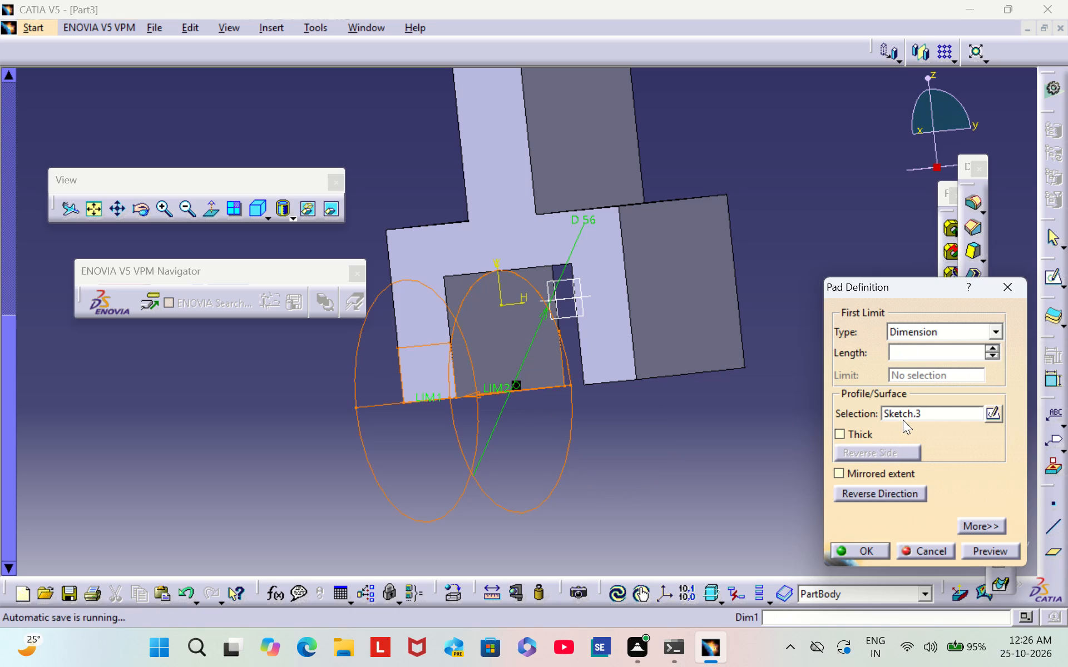
text(18)
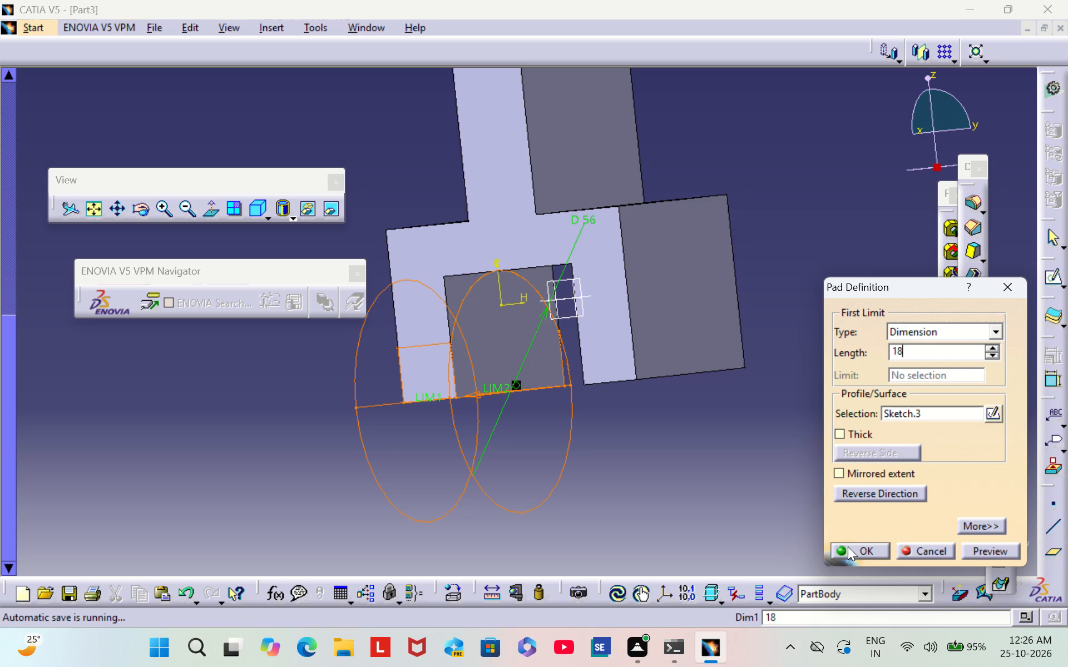
click(848, 544)
click(818, 422)
Float the sketcher, constraint, annotation and reference-element tool groups over the workspace, and mirror the circular pad about the zx plane.
middle_drag(694, 459, 755, 412)
right_drag(735, 425, 755, 412)
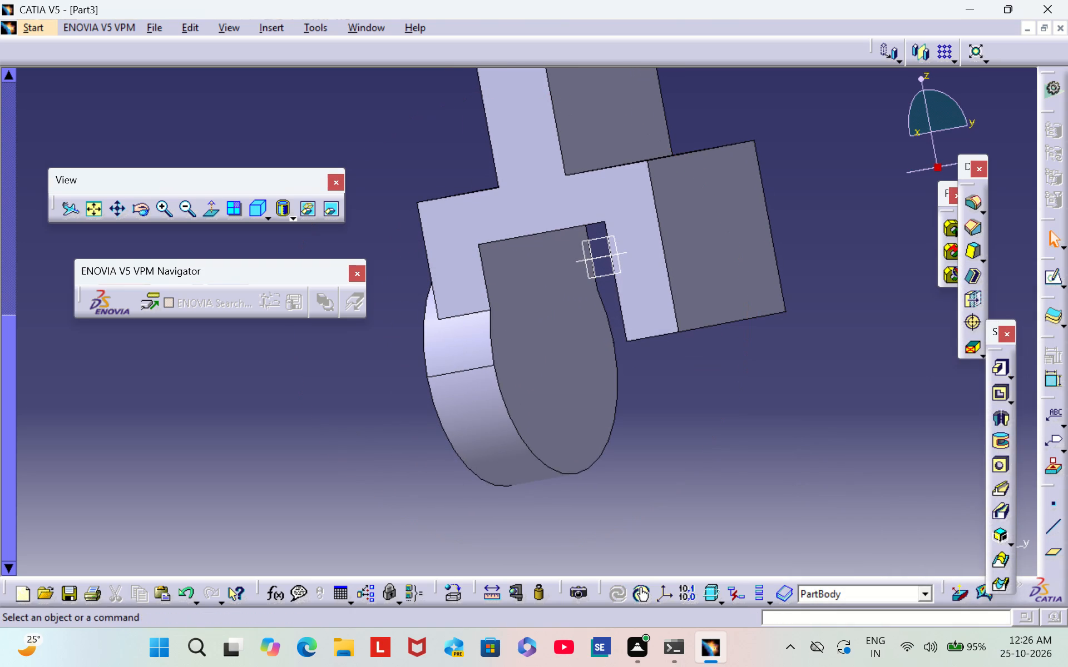
middle_drag(670, 382, 705, 433)
right_drag(674, 388, 705, 433)
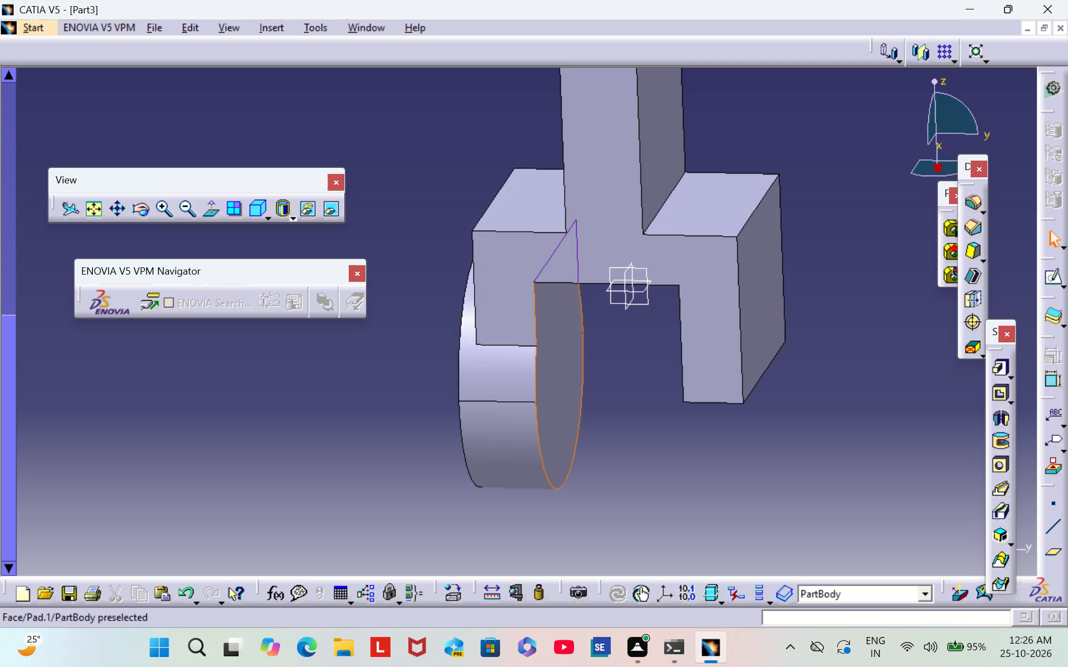
right_click(506, 409)
click(800, 425)
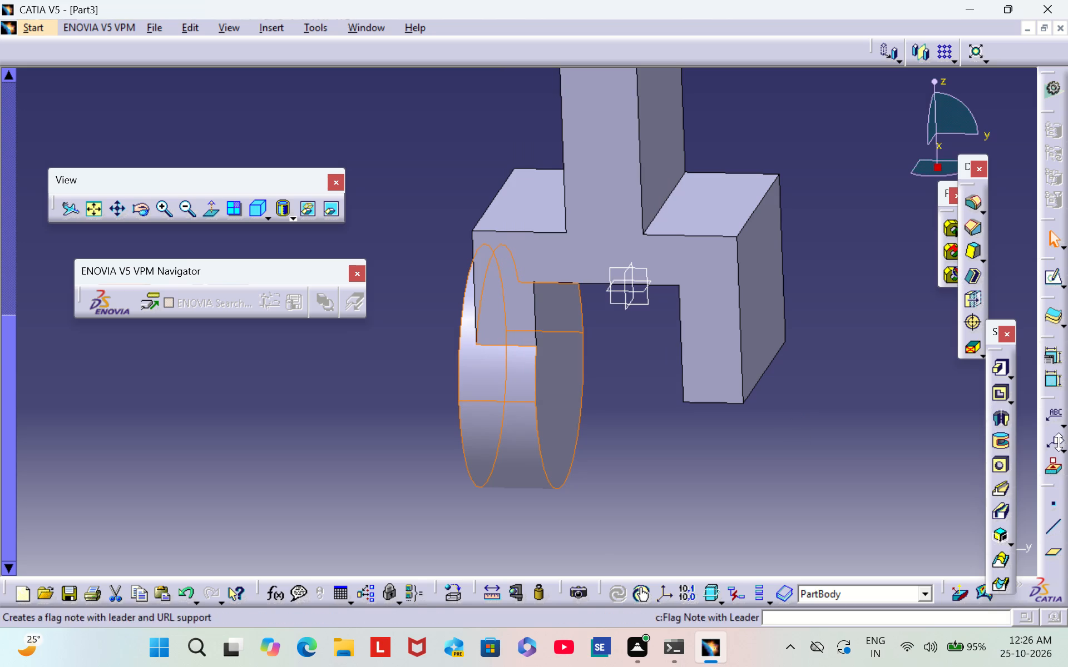
drag(1047, 487, 901, 490)
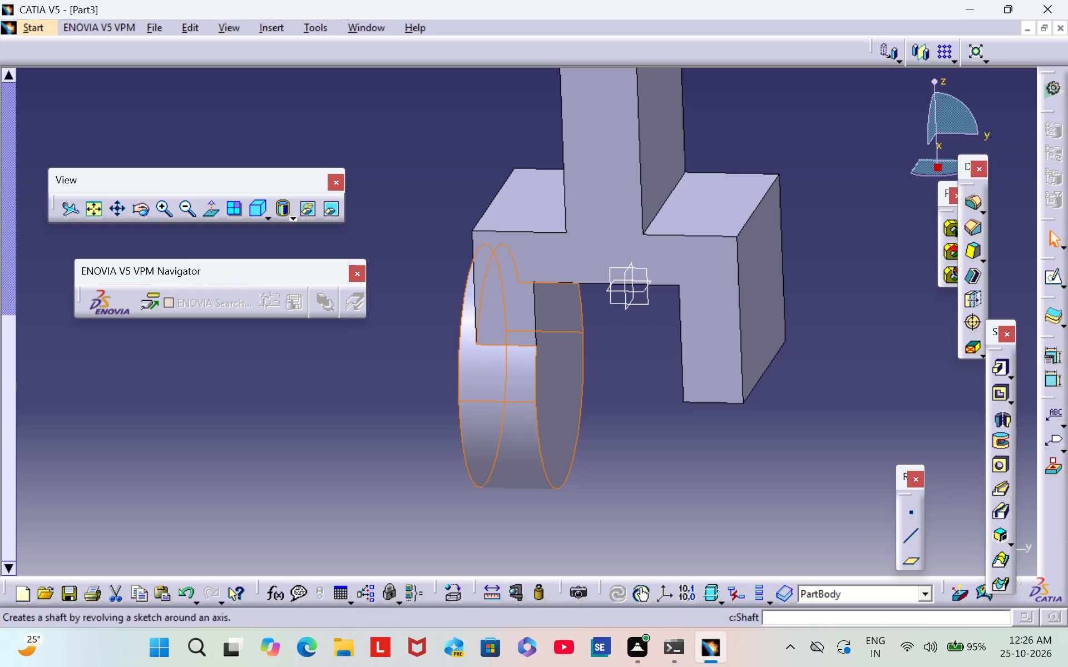
drag(1050, 337, 945, 366)
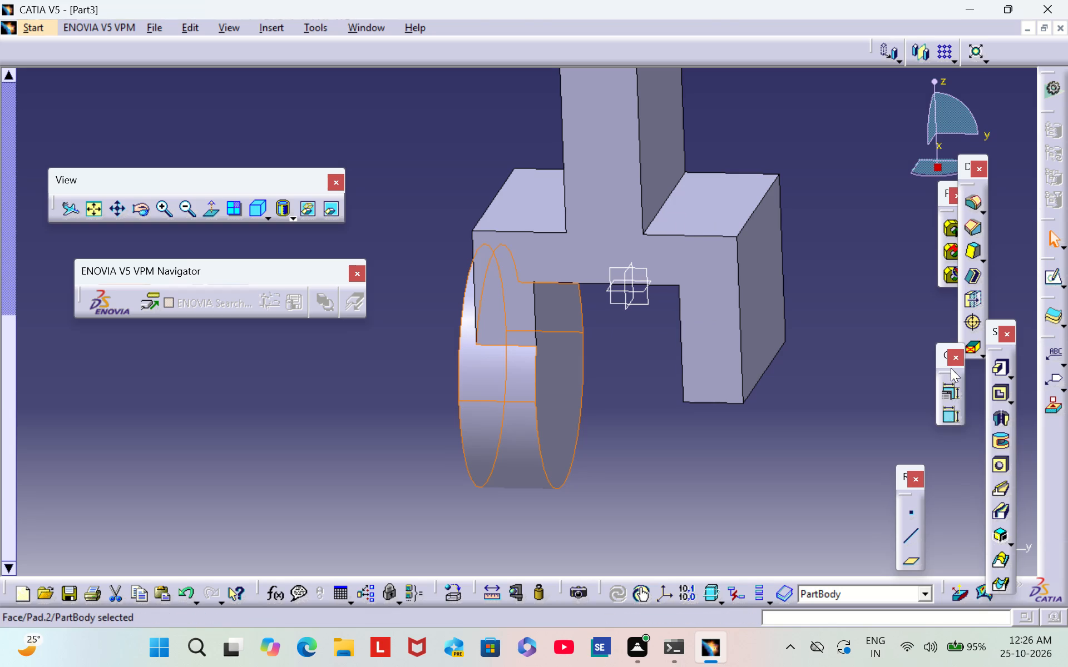
drag(1051, 255, 946, 284)
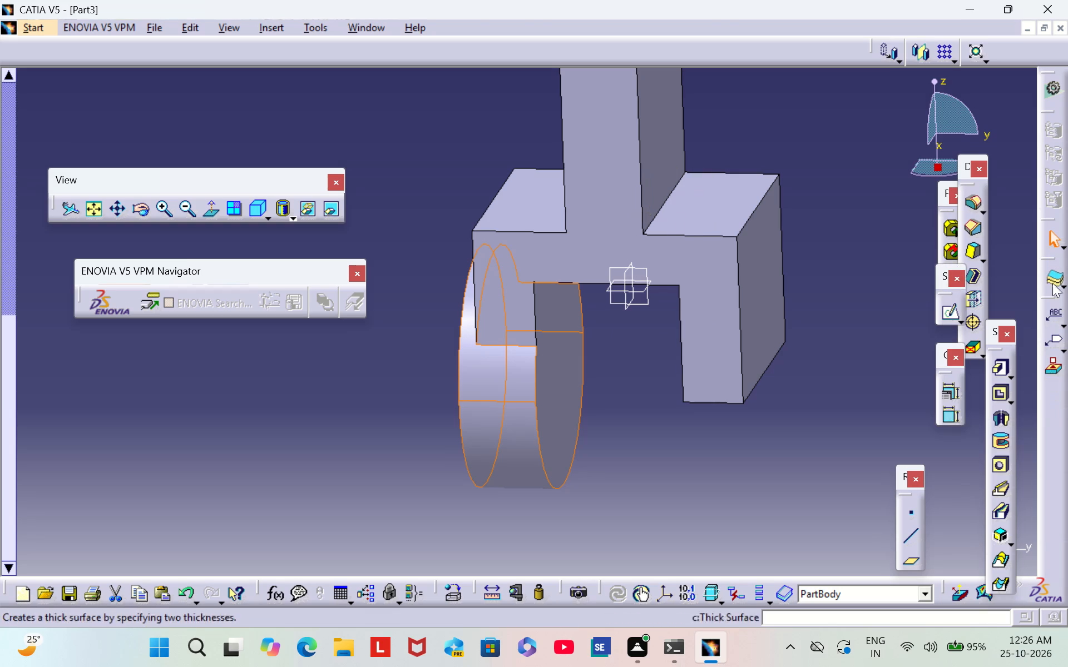
drag(1051, 298, 966, 341)
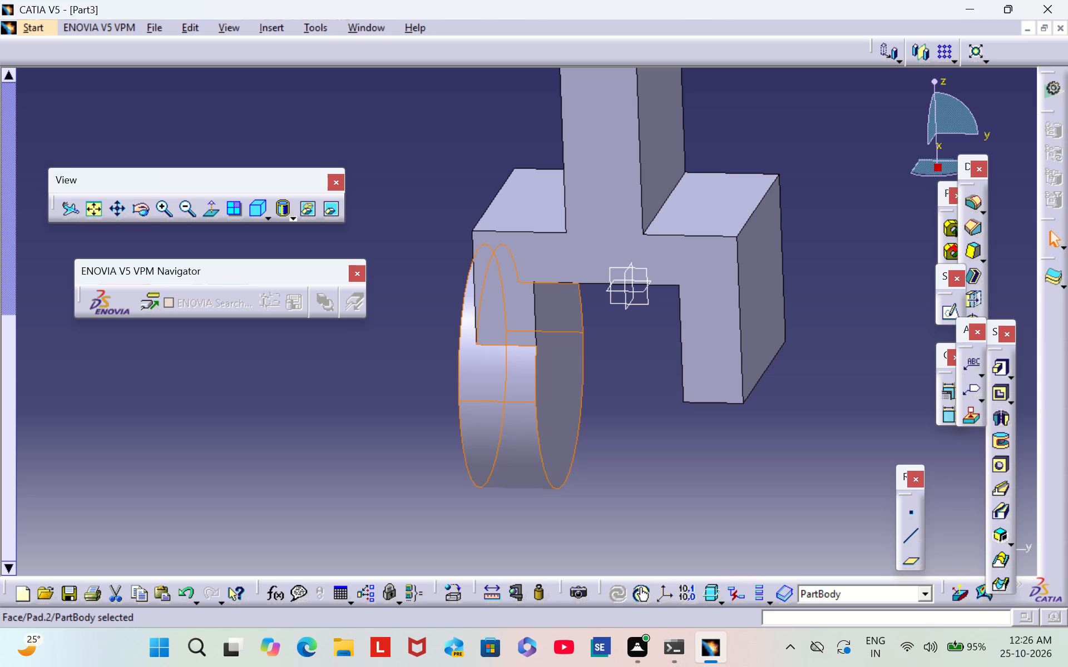
click(916, 51)
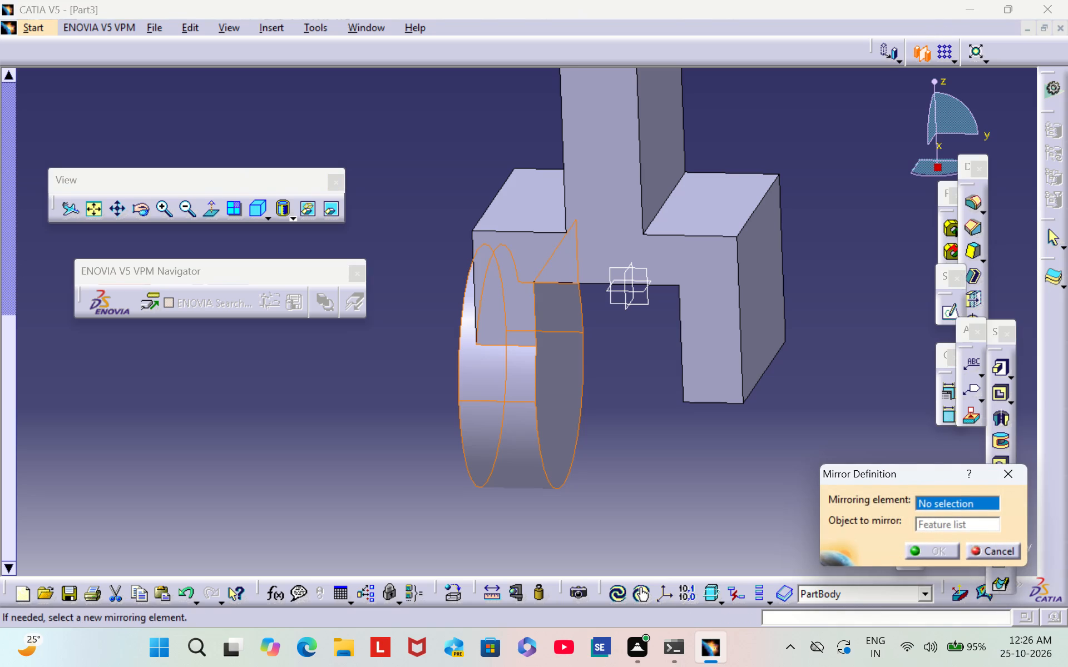
click(632, 295)
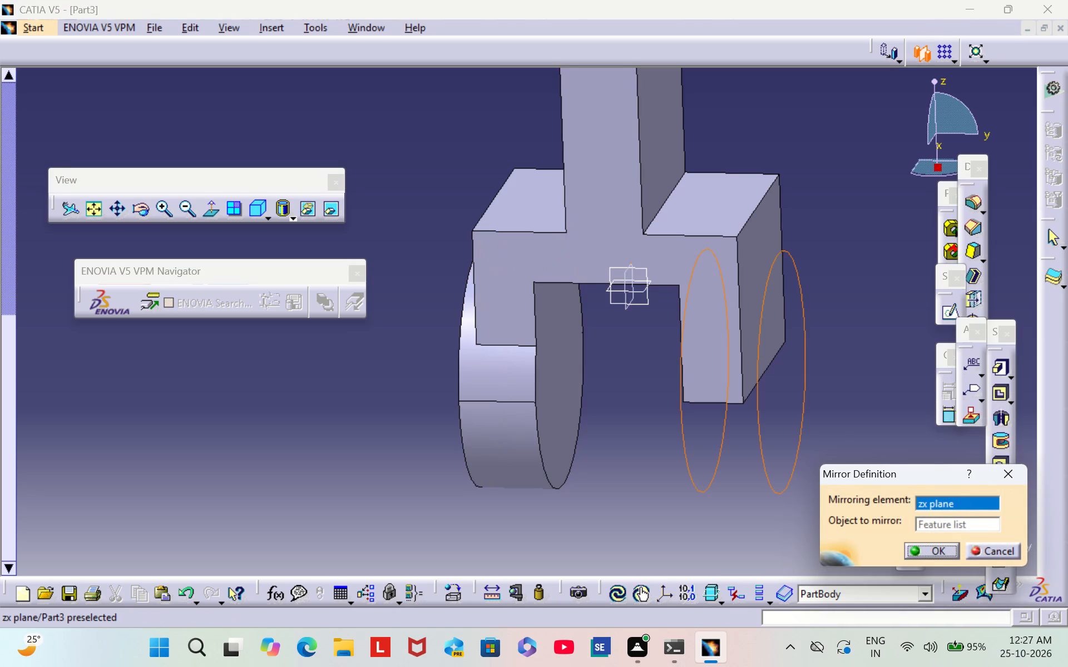
click(935, 550)
click(898, 419)
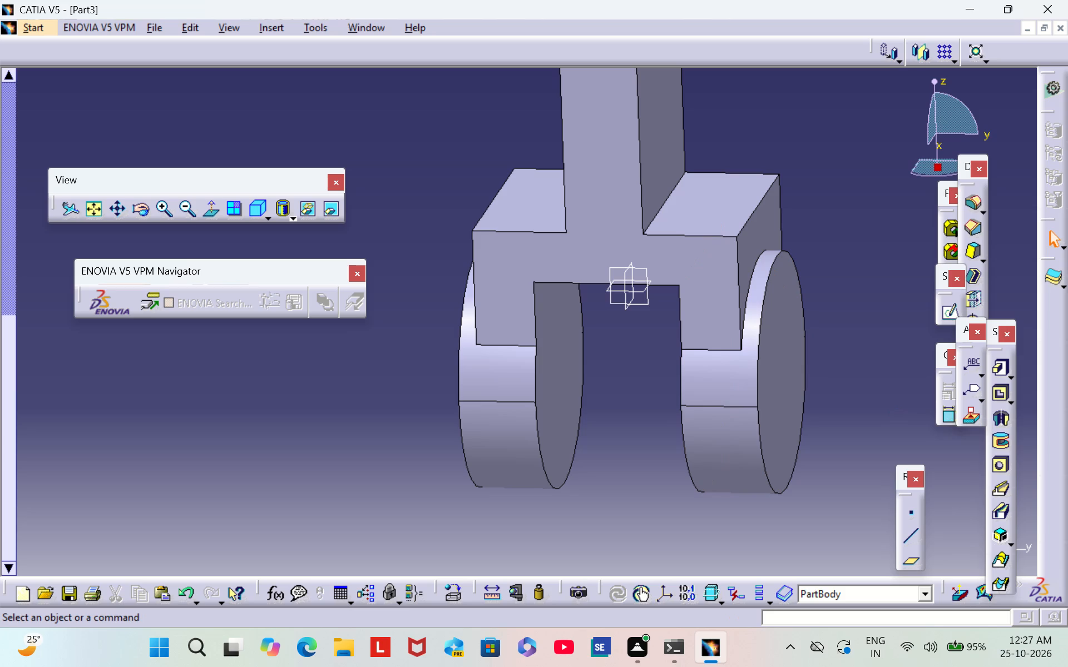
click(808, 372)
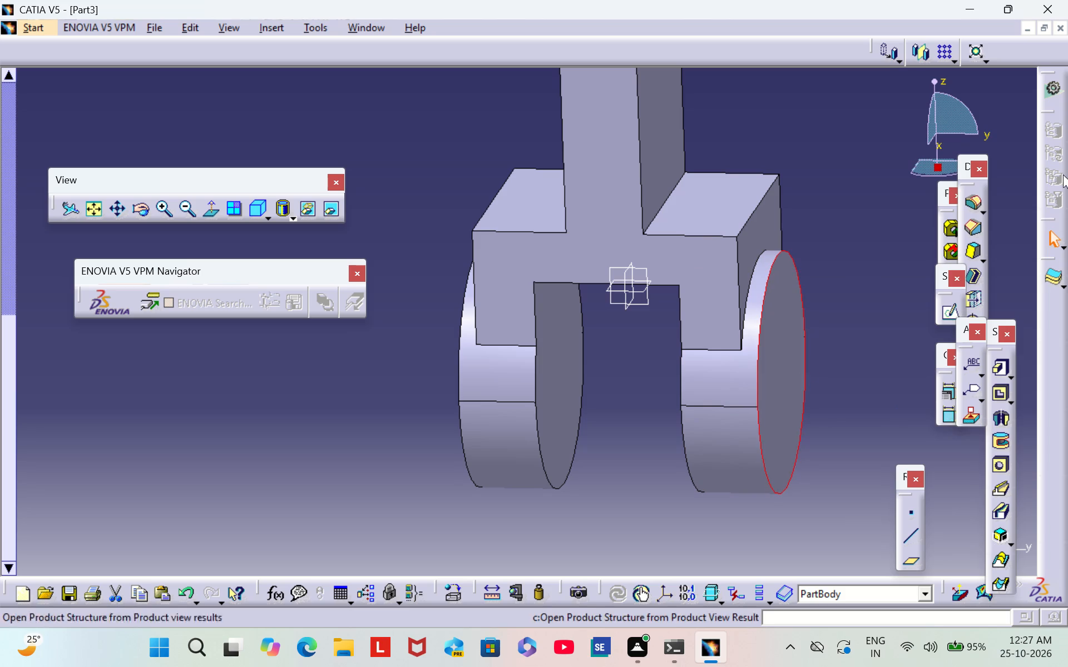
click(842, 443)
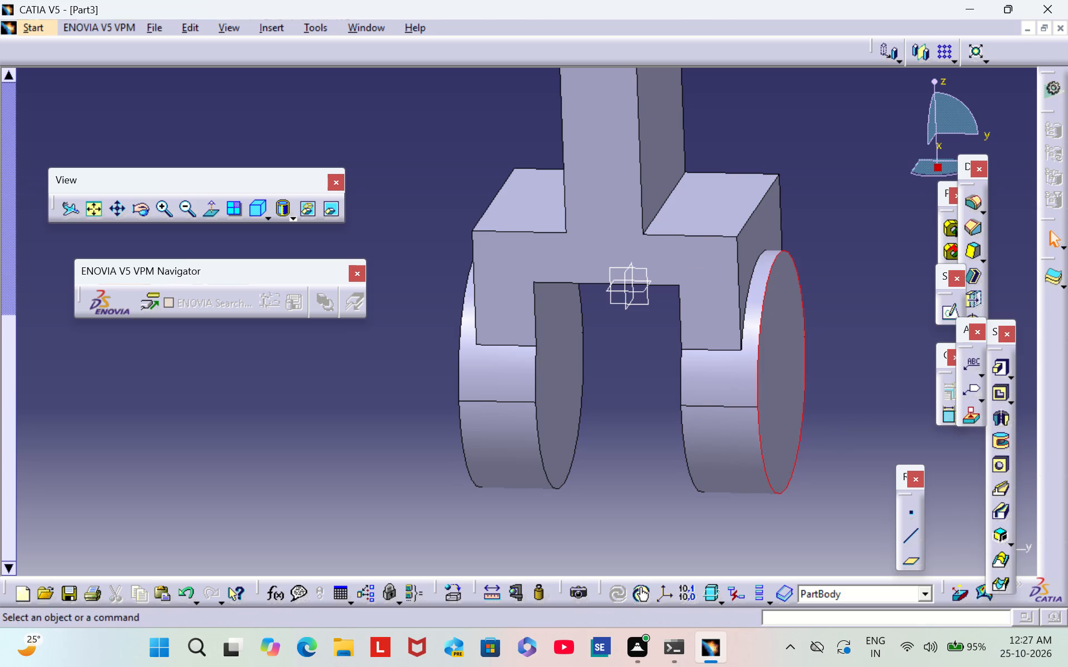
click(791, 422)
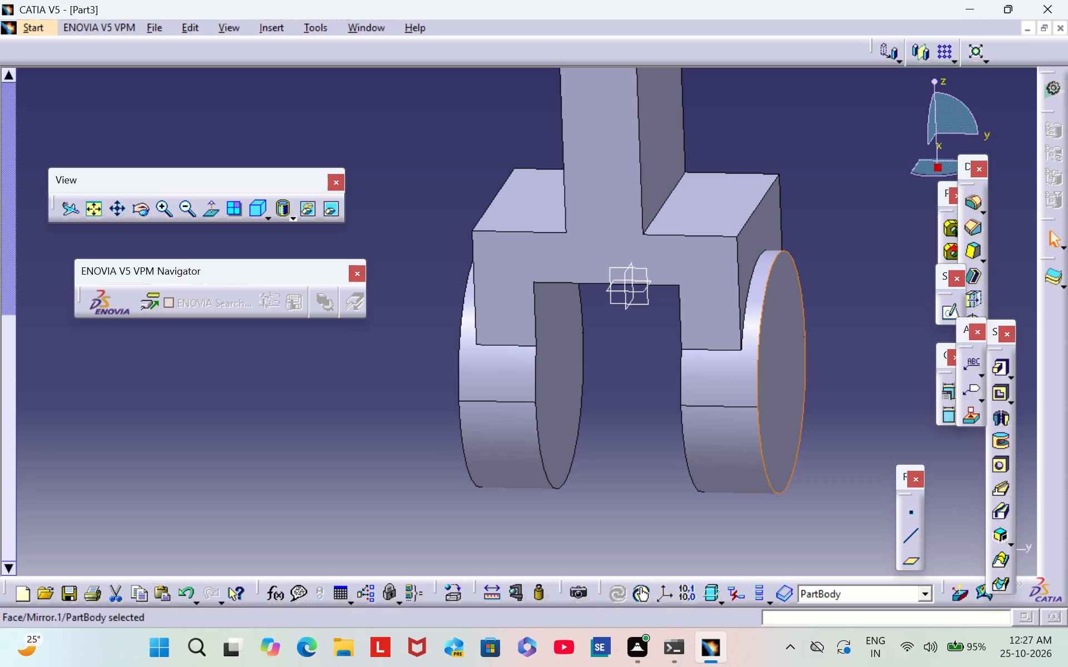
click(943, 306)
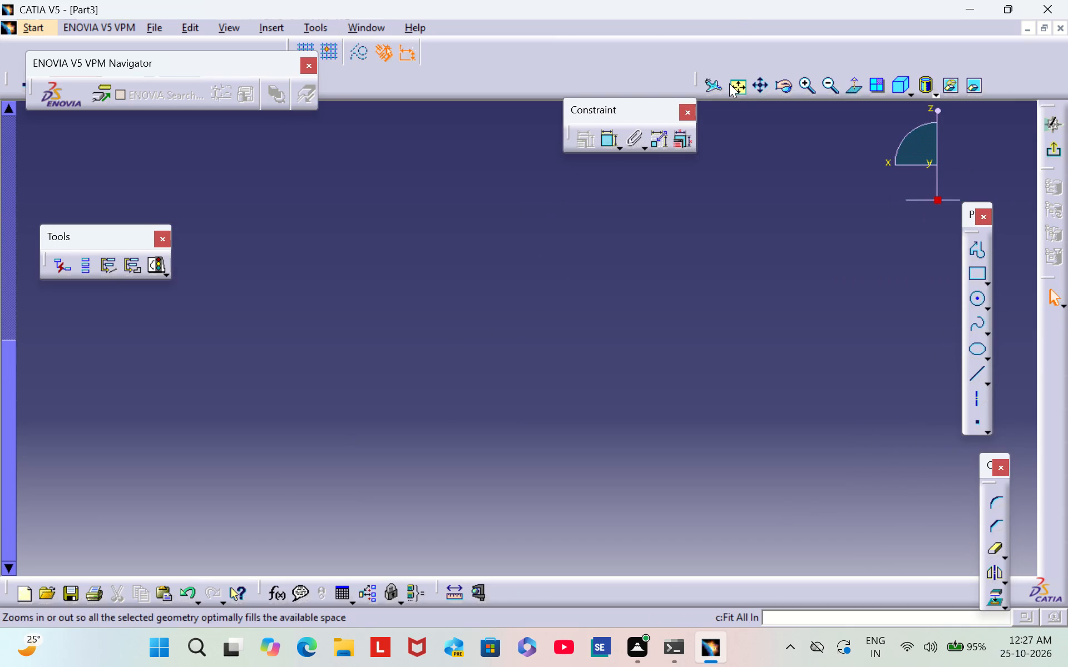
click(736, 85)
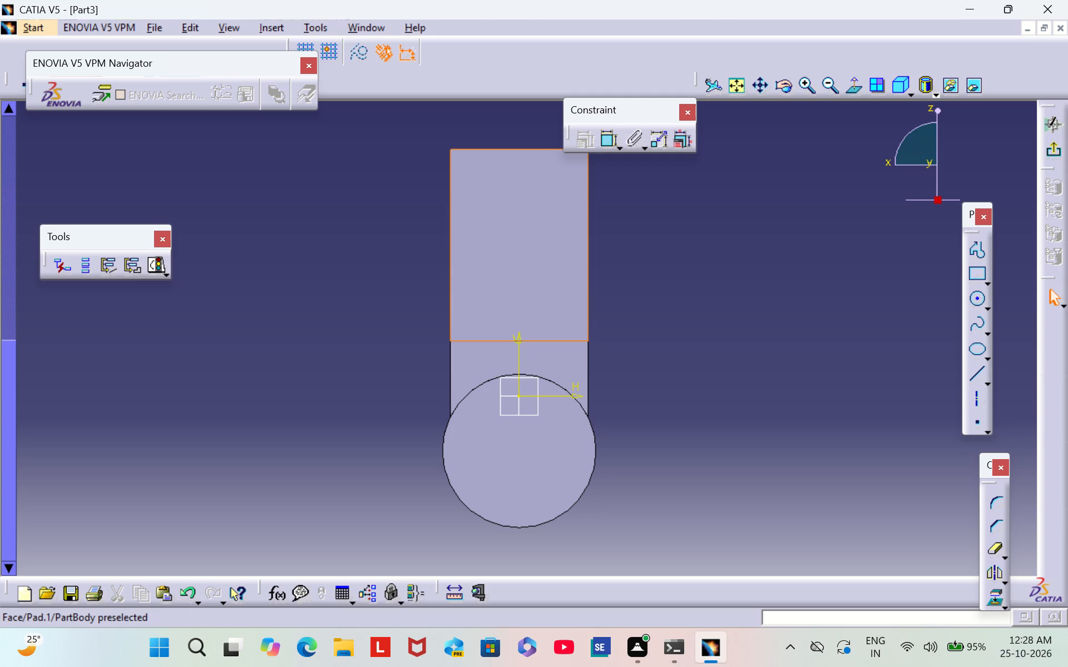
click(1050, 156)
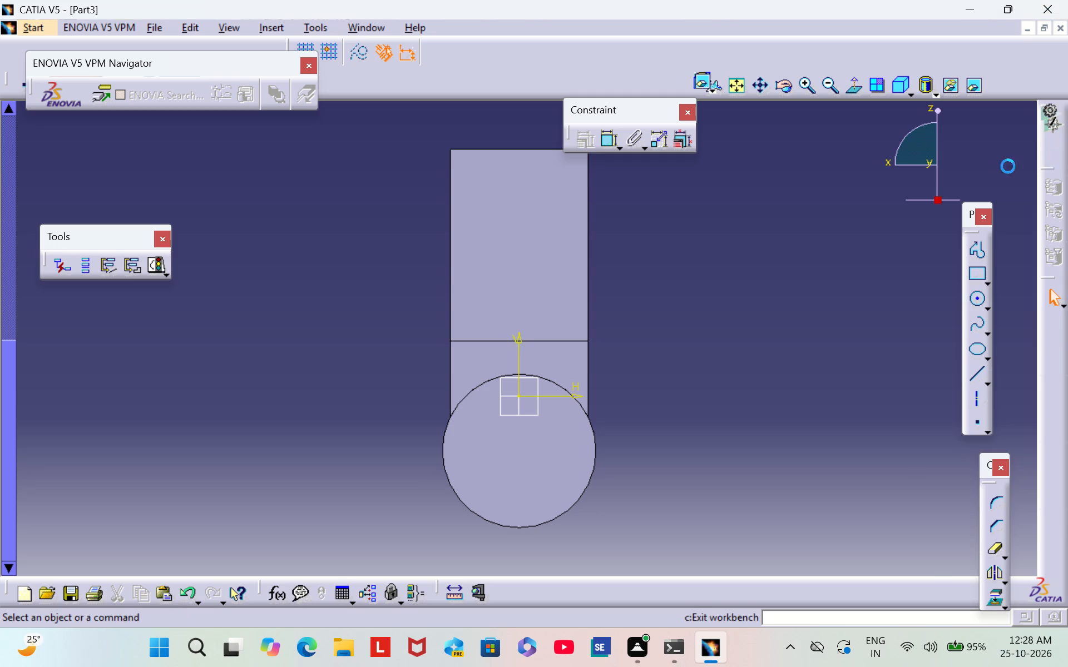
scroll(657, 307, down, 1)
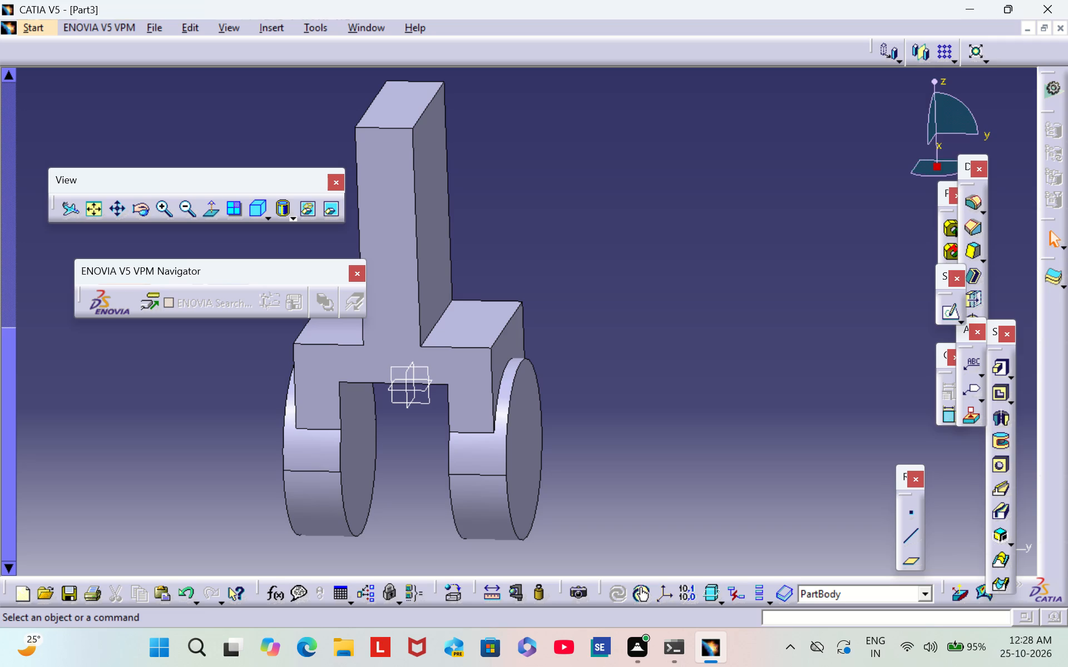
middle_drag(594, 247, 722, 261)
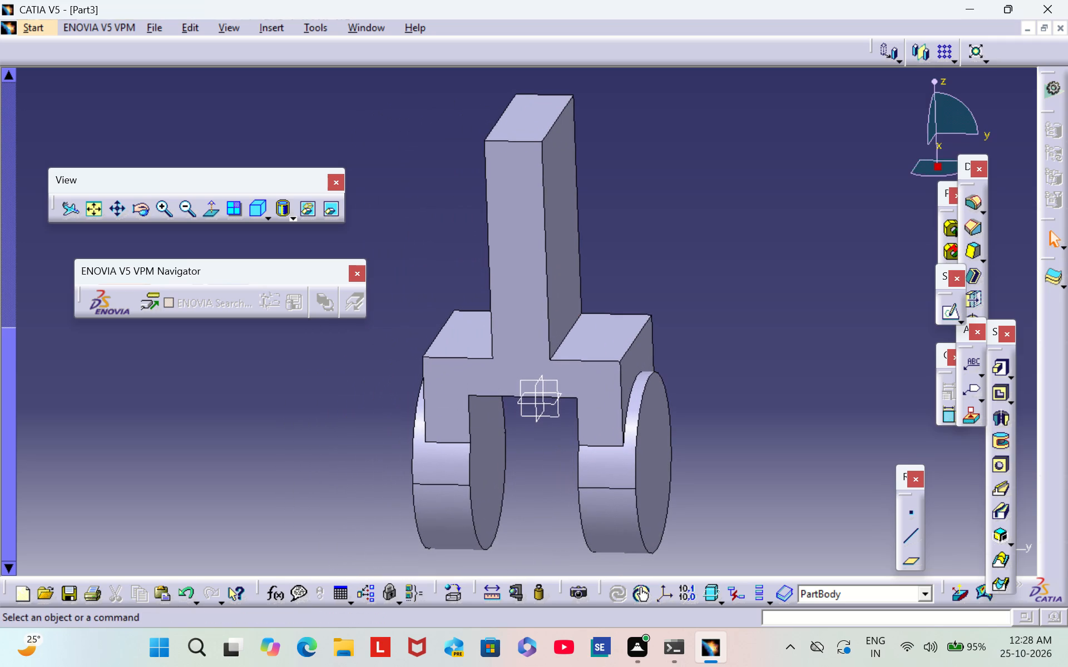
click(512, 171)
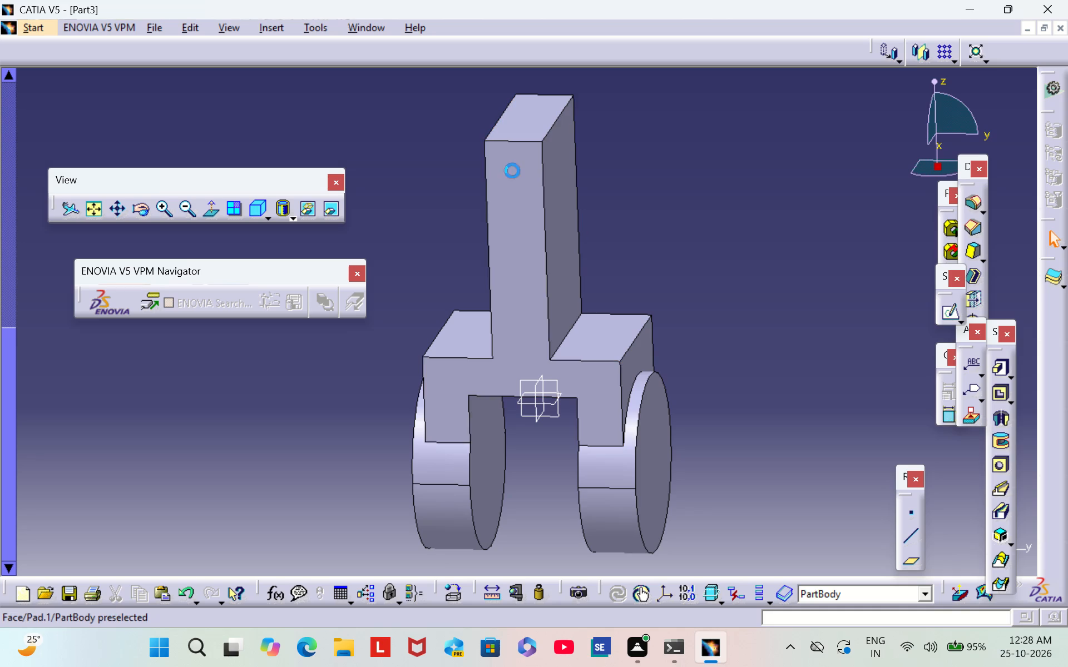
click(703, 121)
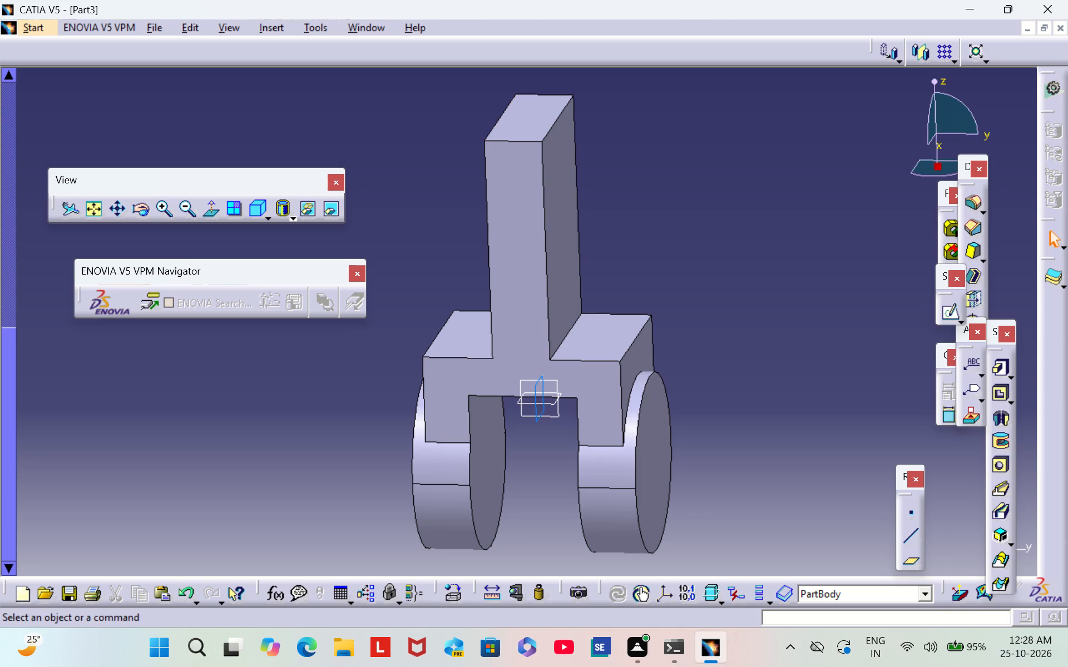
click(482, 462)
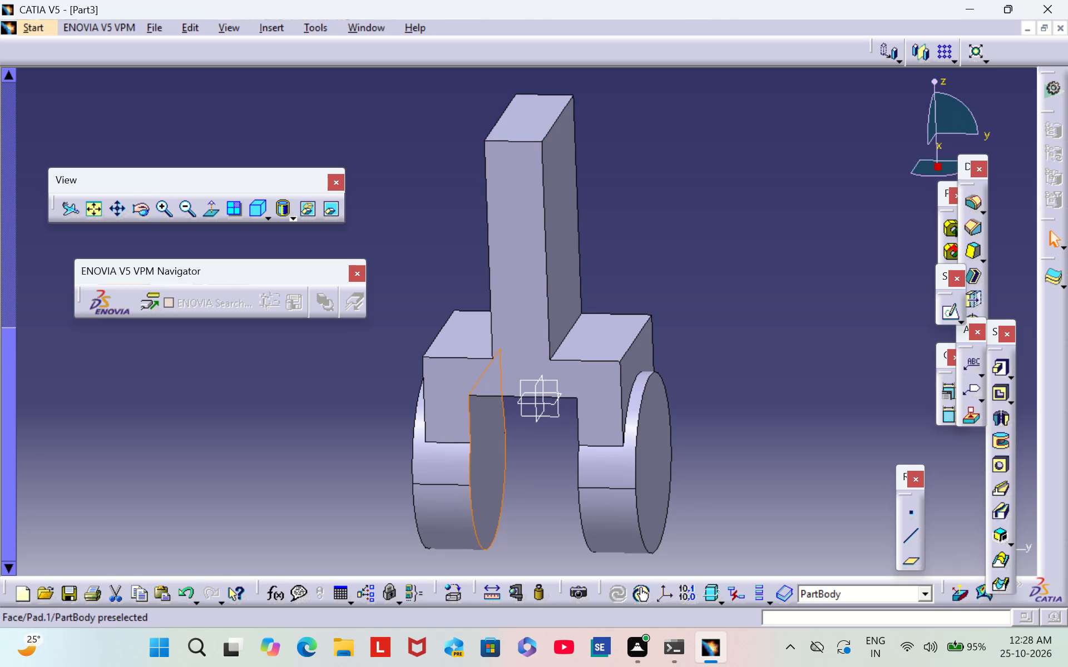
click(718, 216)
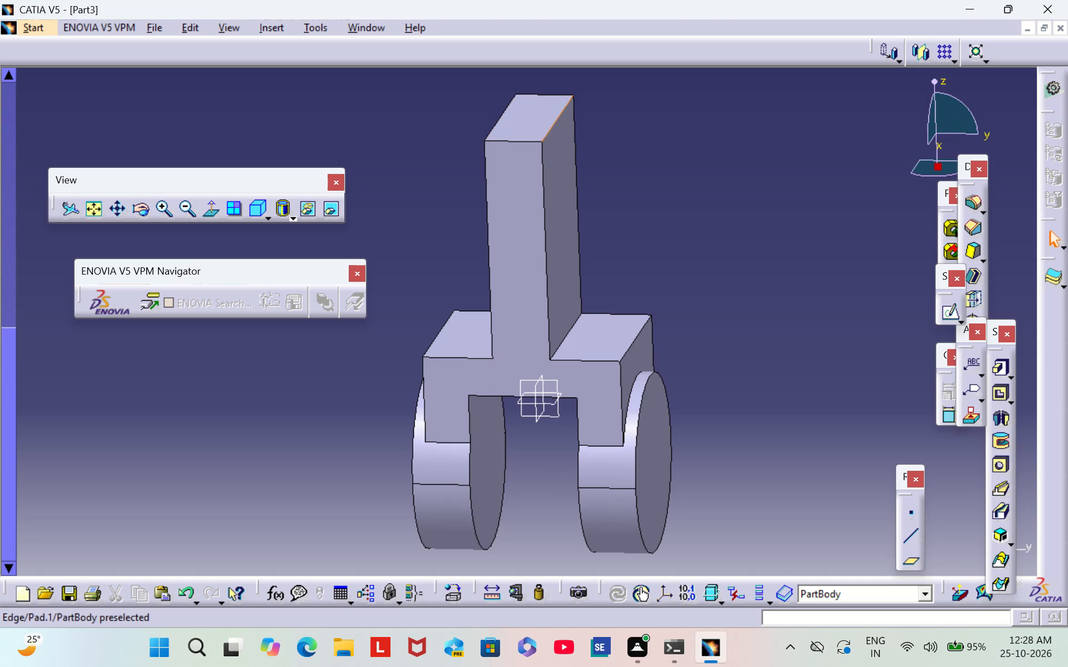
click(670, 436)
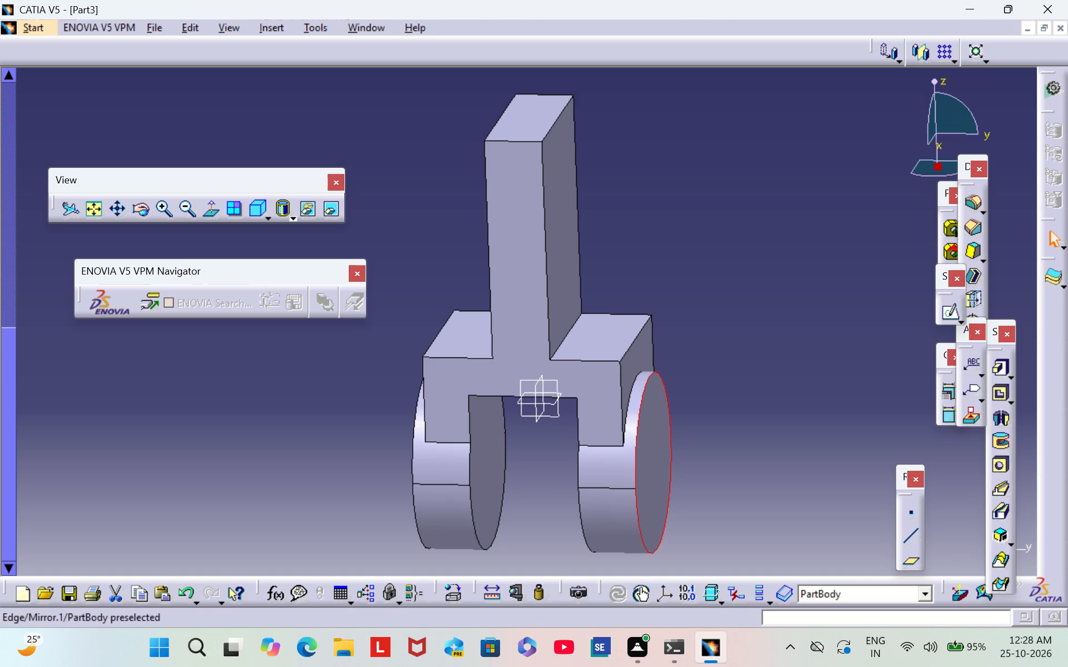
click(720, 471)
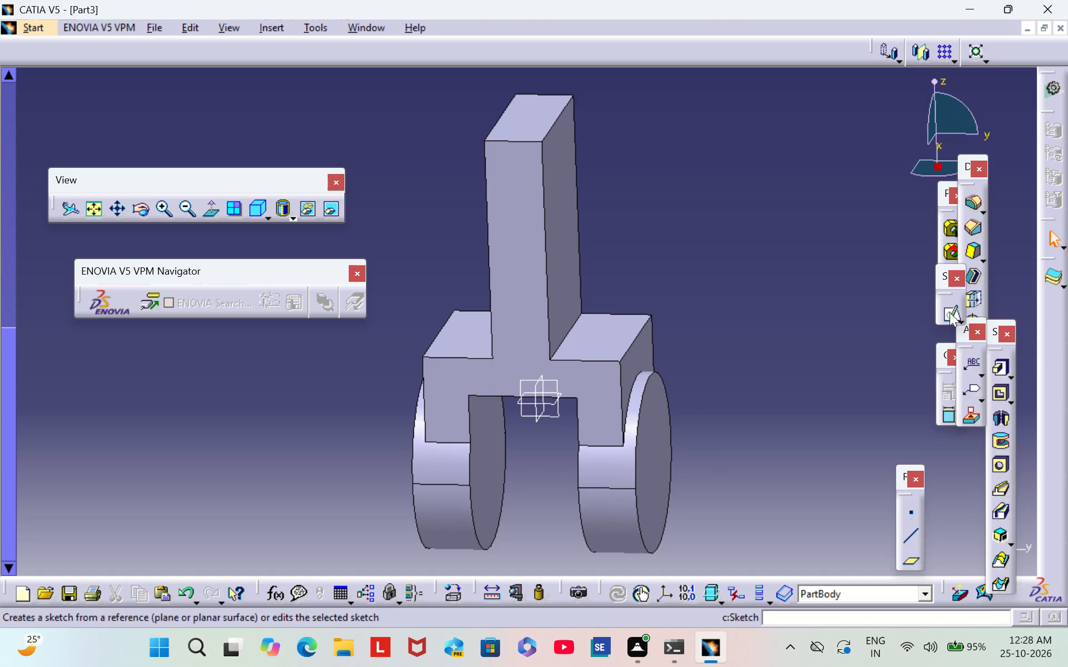
Start a new sketch on the positive-y side face of the upright post.
click(952, 310)
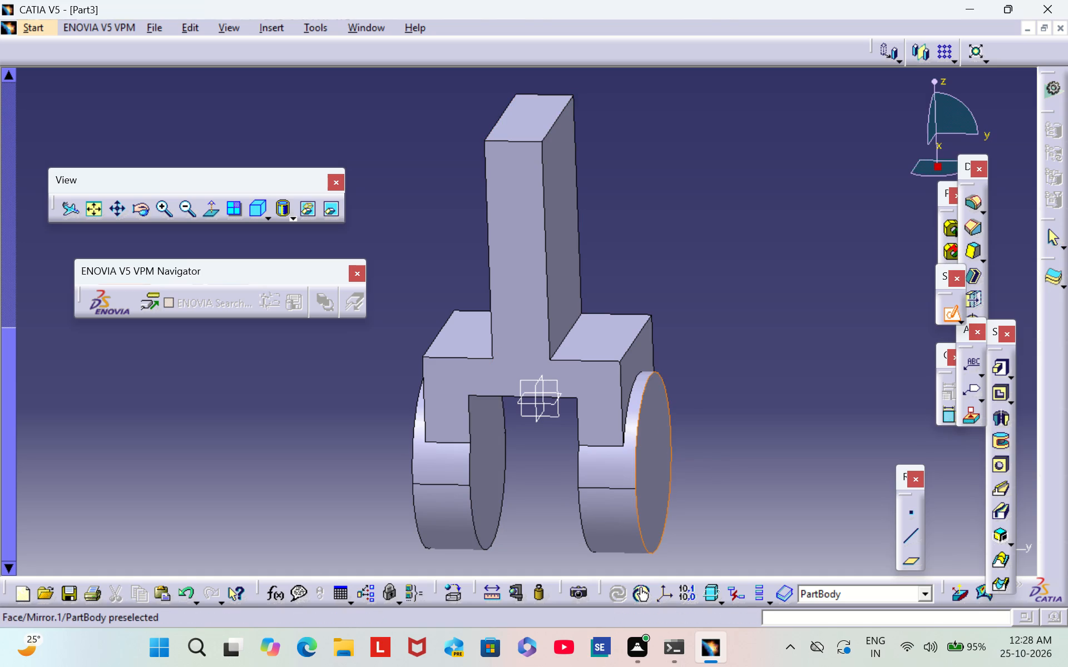
click(558, 294)
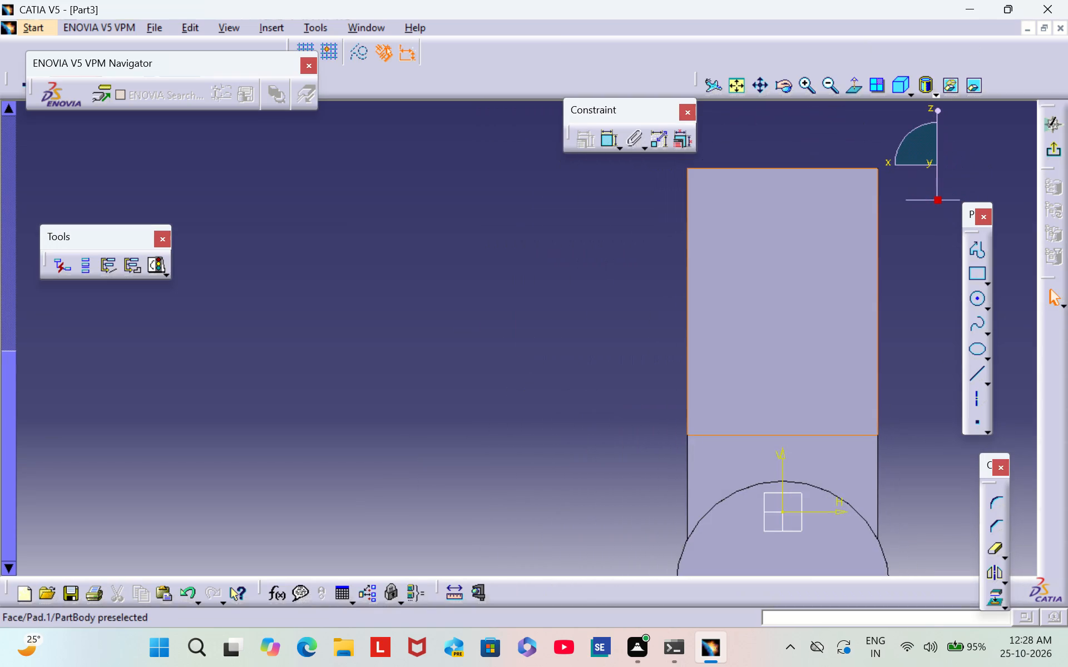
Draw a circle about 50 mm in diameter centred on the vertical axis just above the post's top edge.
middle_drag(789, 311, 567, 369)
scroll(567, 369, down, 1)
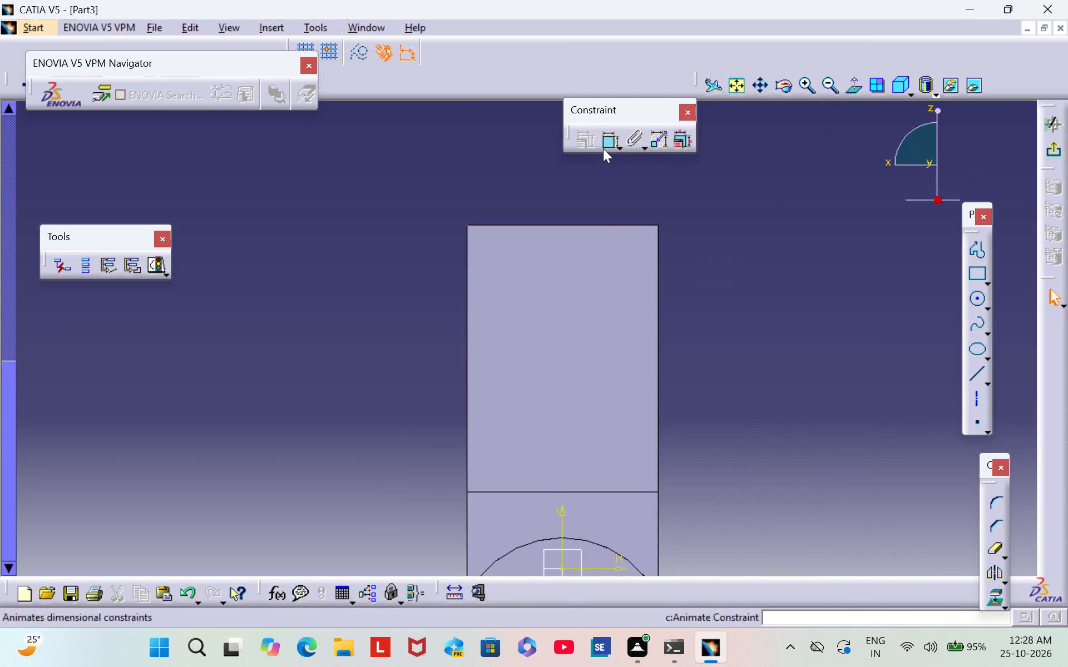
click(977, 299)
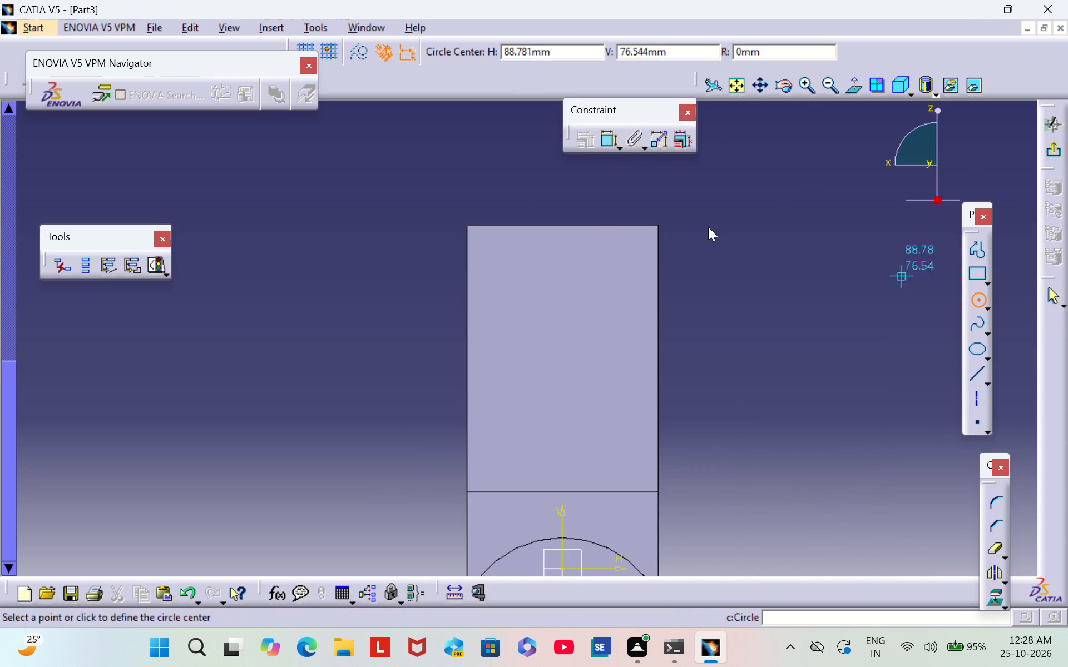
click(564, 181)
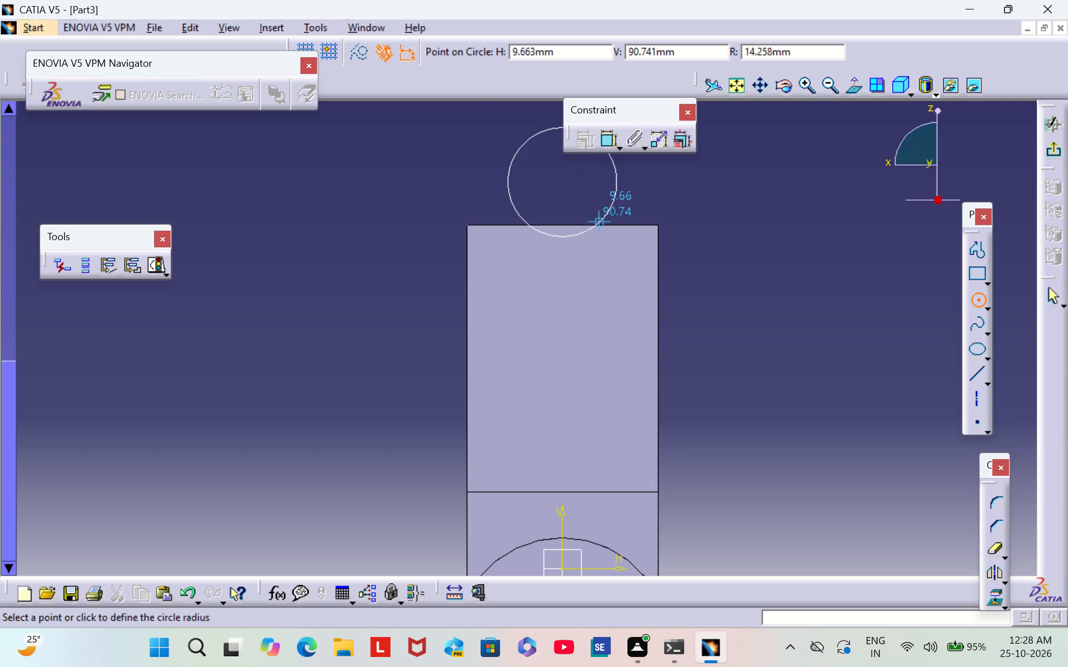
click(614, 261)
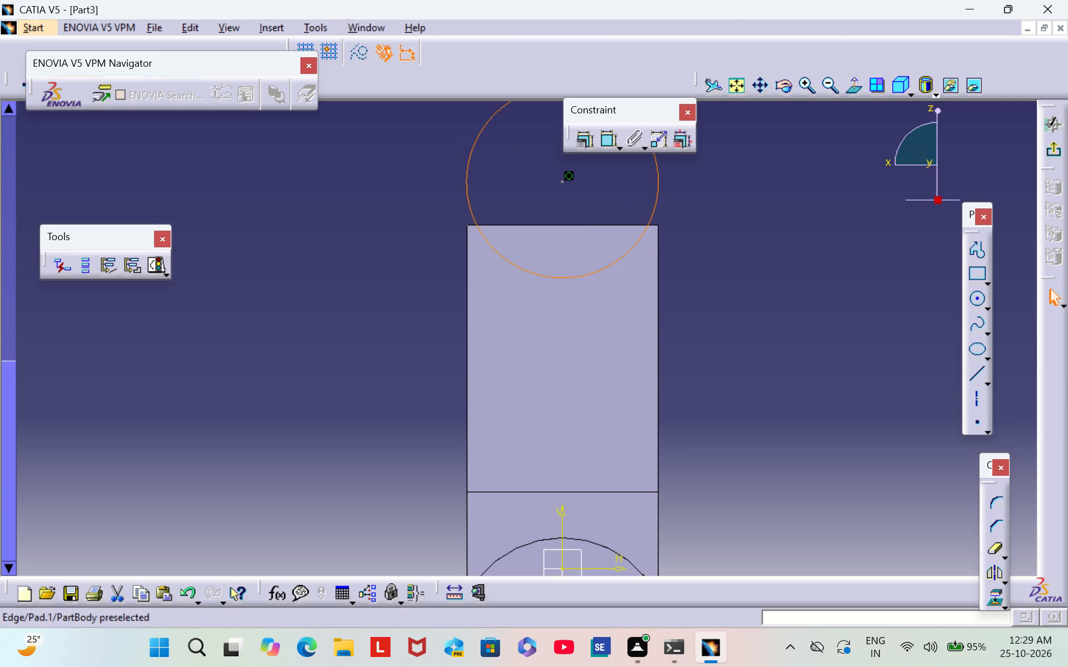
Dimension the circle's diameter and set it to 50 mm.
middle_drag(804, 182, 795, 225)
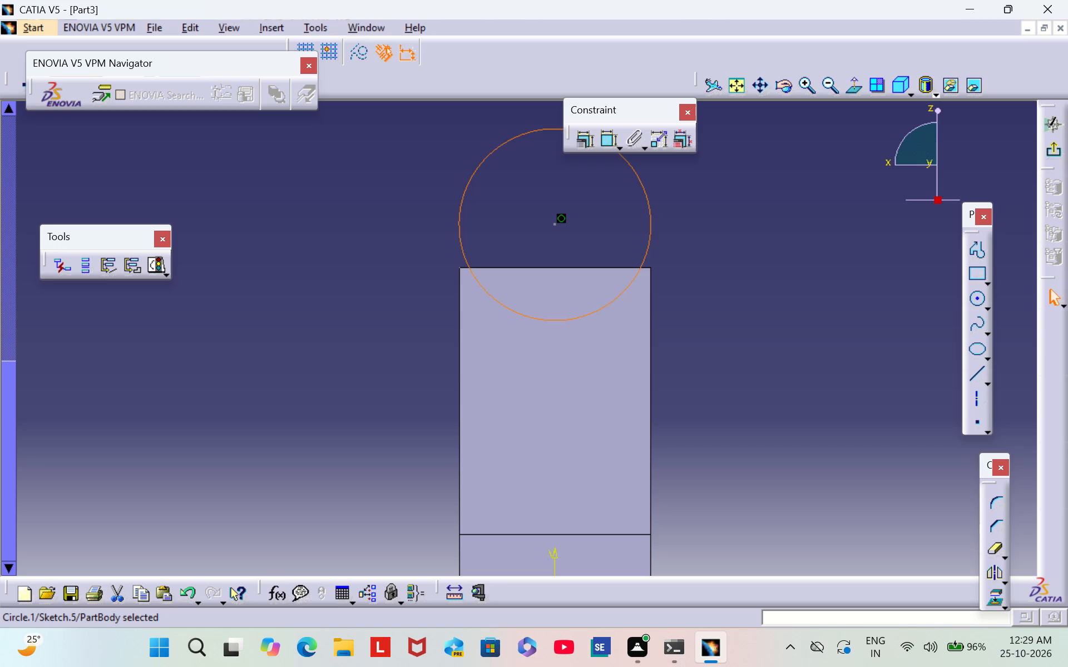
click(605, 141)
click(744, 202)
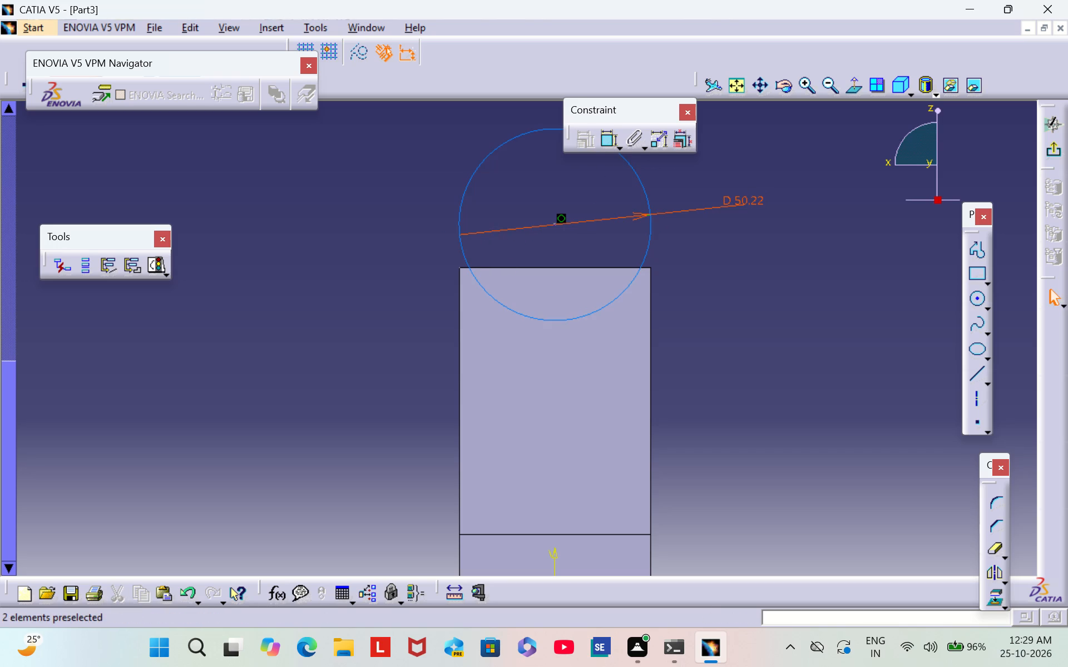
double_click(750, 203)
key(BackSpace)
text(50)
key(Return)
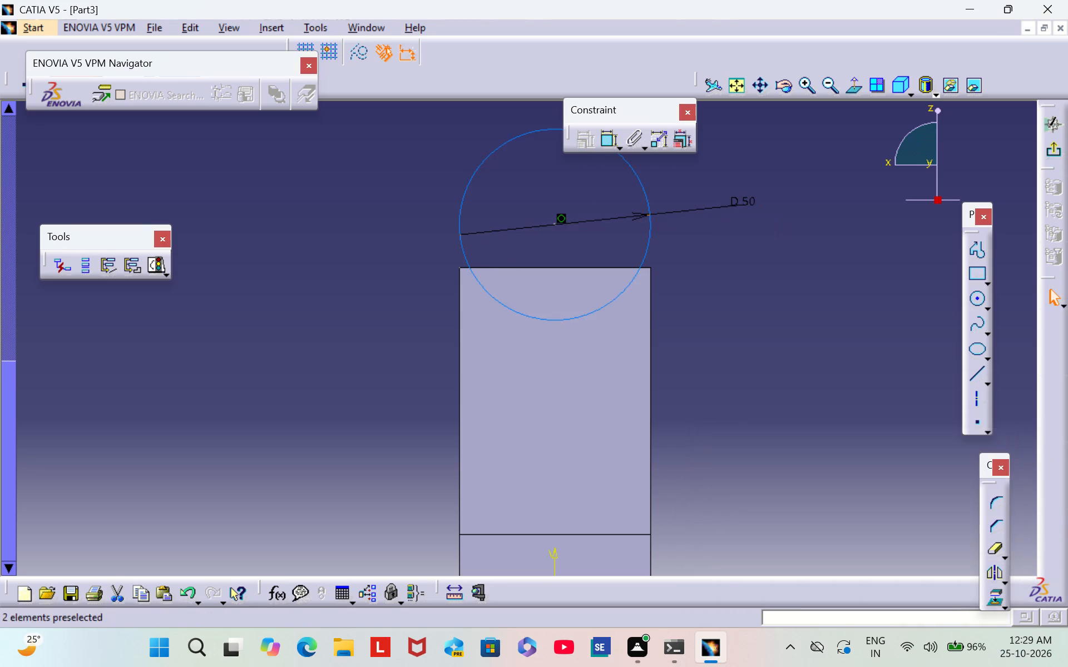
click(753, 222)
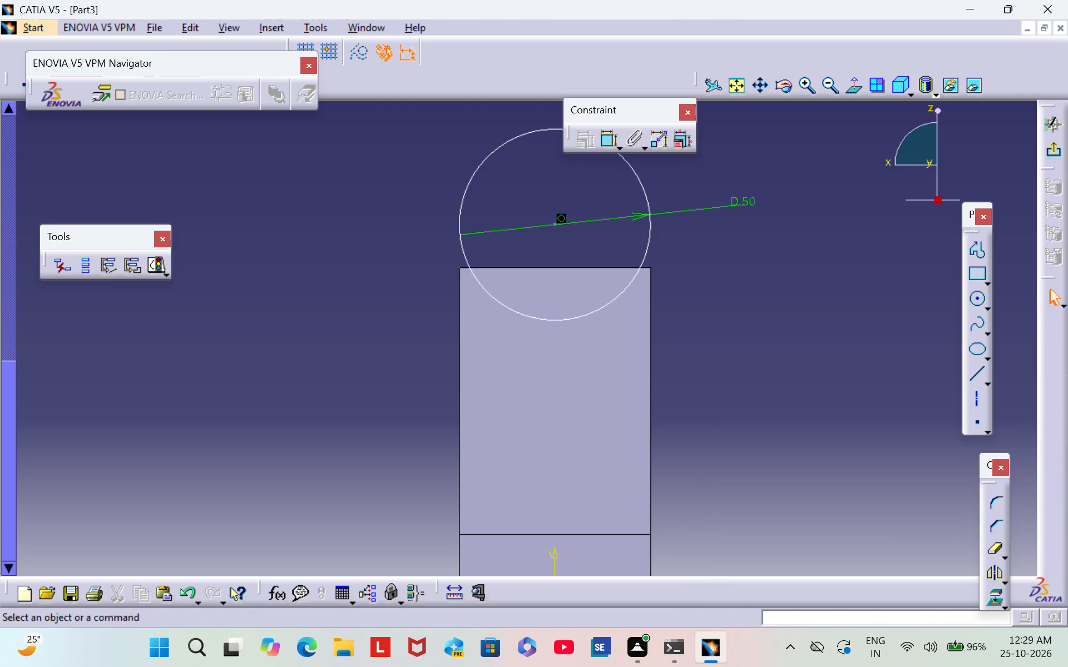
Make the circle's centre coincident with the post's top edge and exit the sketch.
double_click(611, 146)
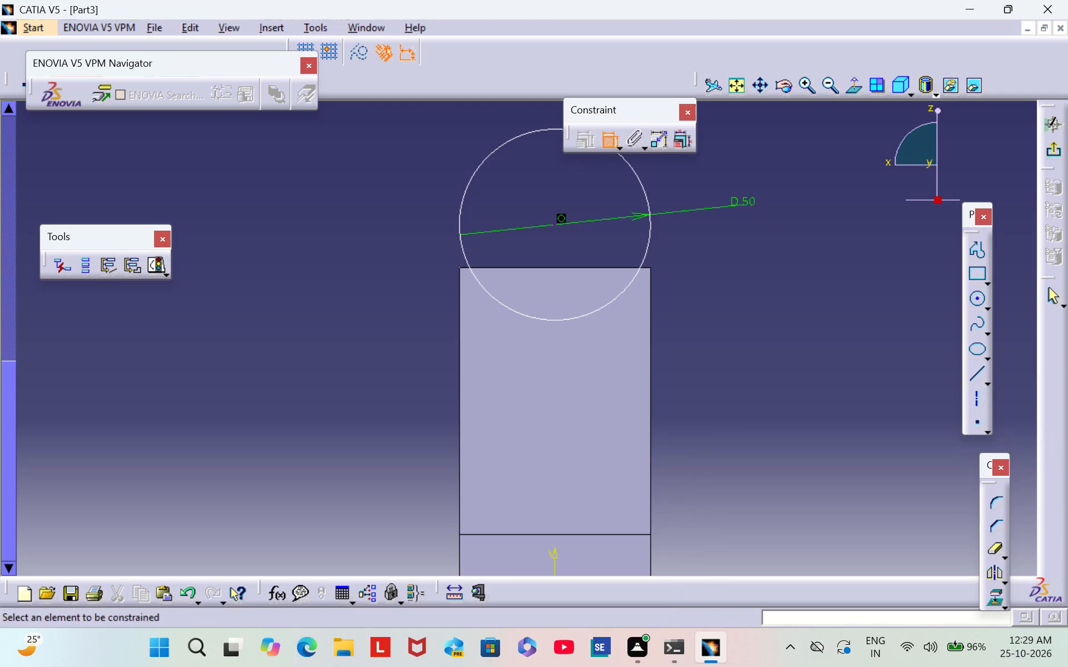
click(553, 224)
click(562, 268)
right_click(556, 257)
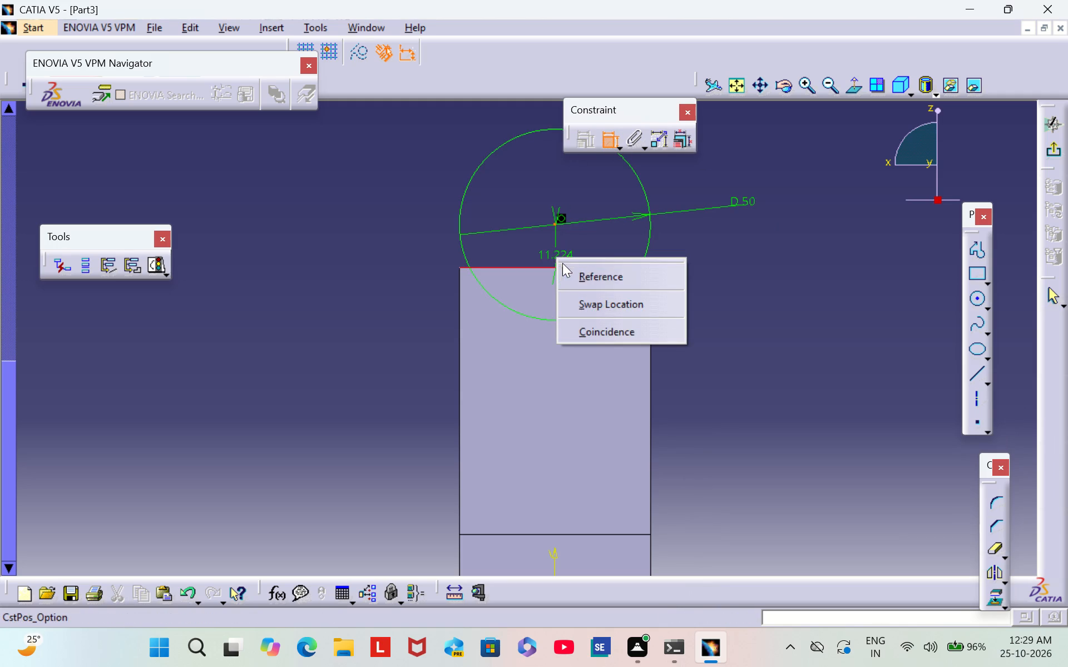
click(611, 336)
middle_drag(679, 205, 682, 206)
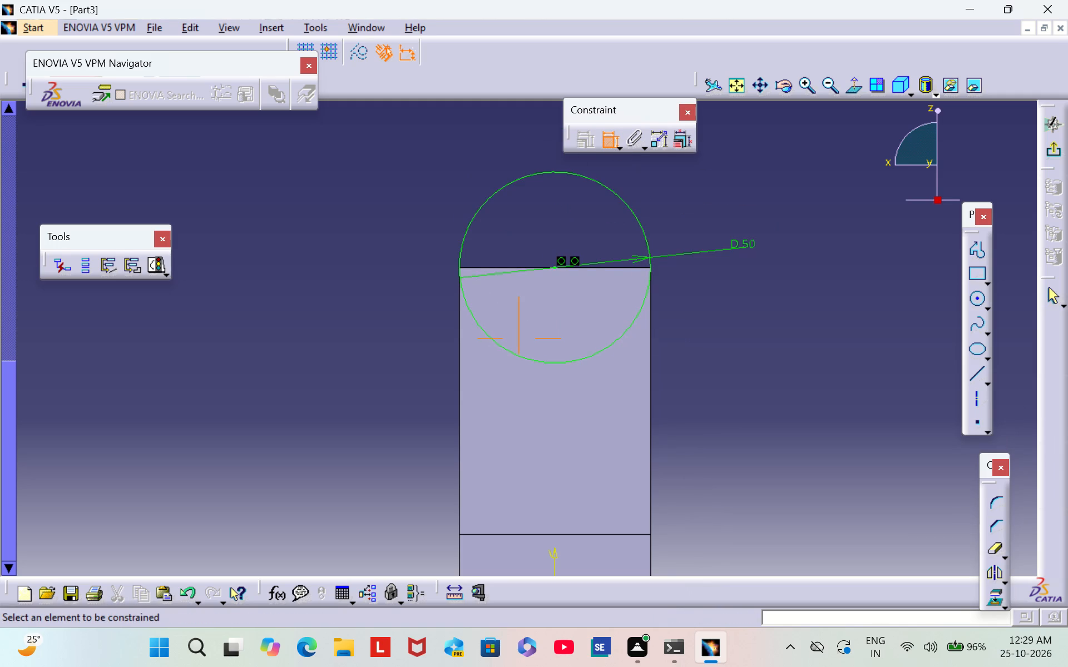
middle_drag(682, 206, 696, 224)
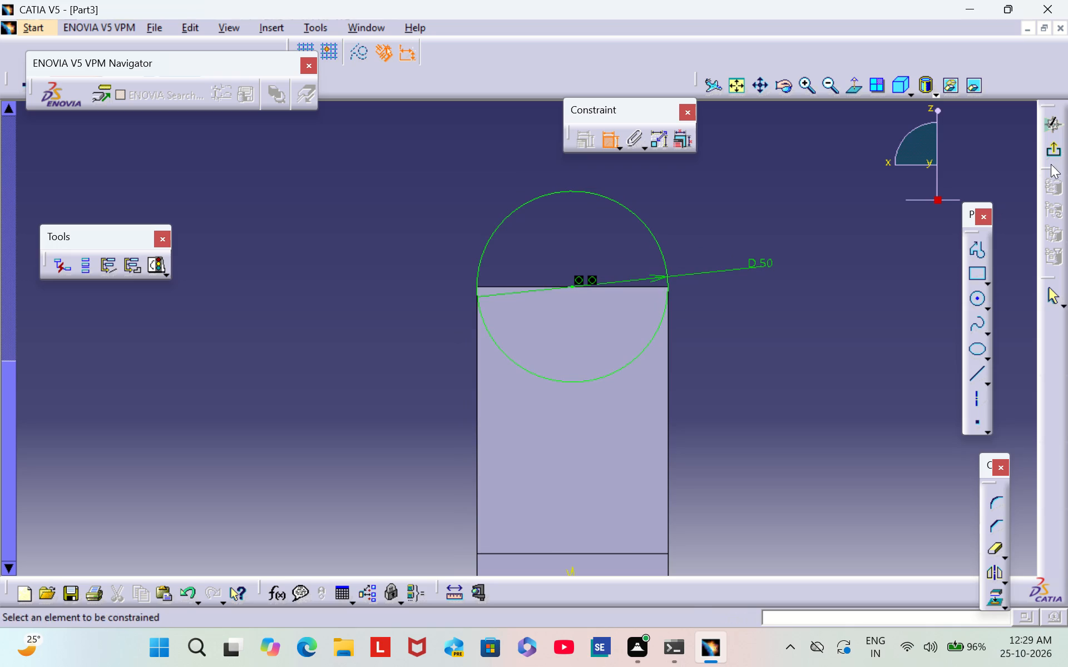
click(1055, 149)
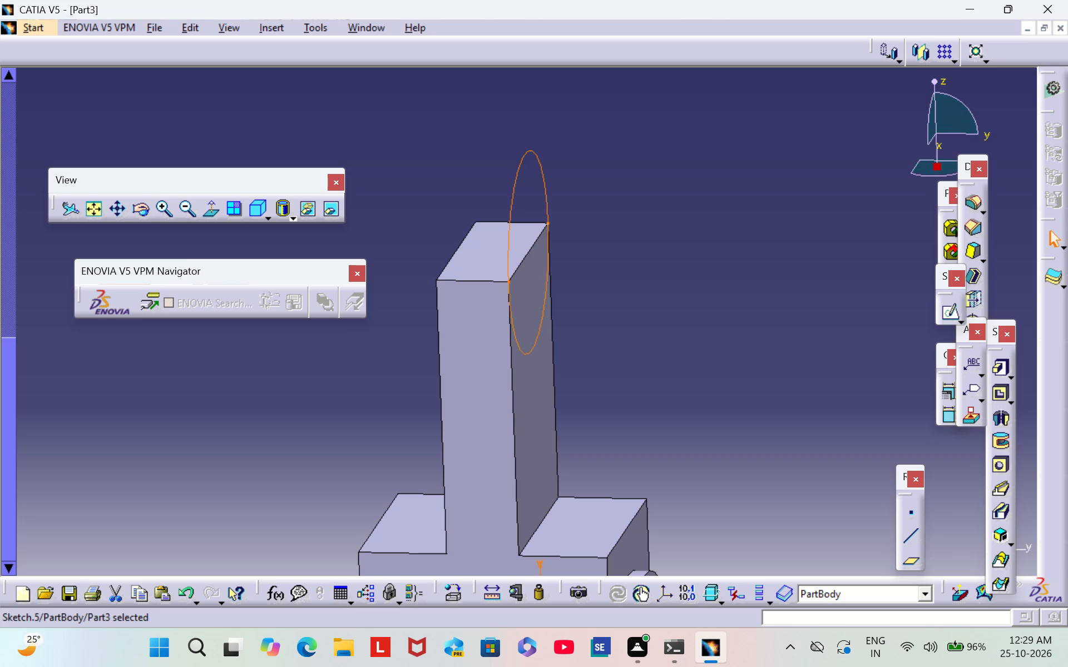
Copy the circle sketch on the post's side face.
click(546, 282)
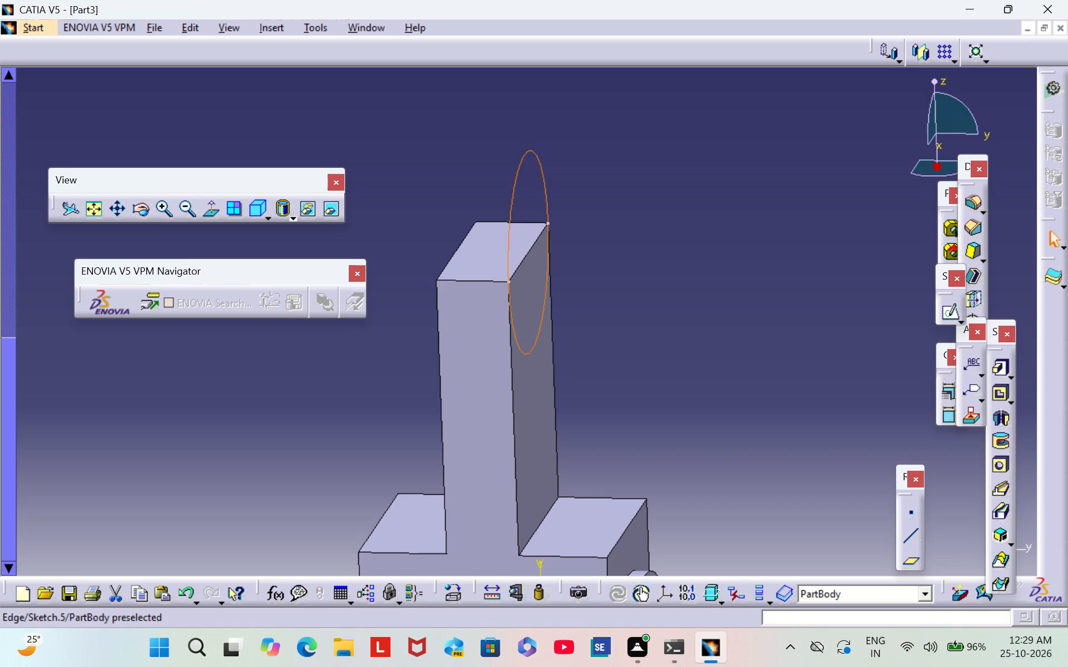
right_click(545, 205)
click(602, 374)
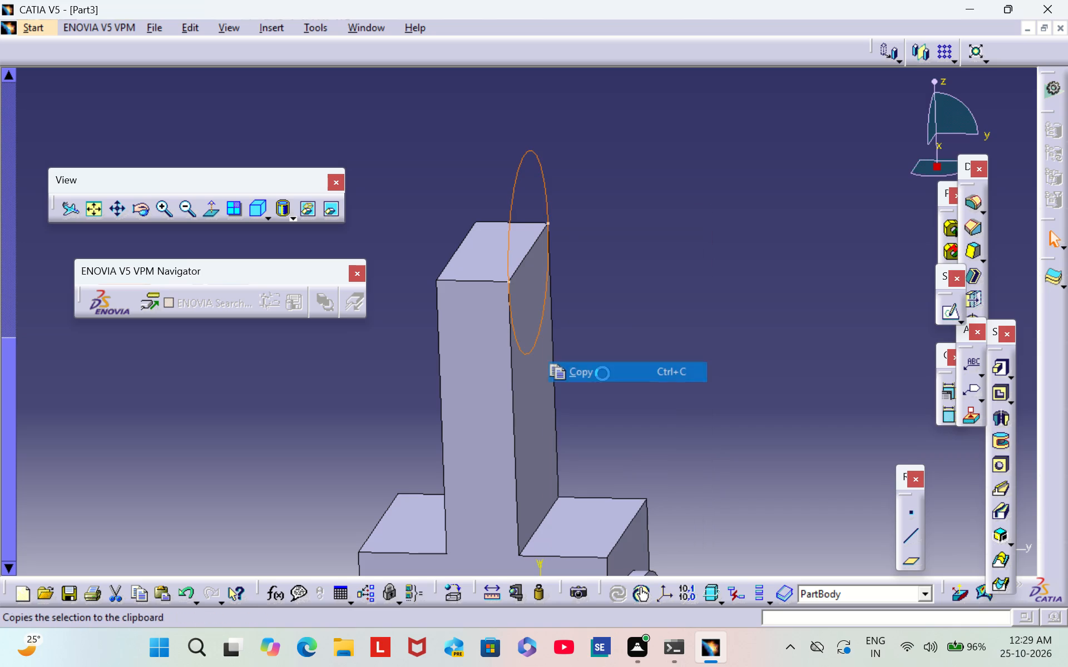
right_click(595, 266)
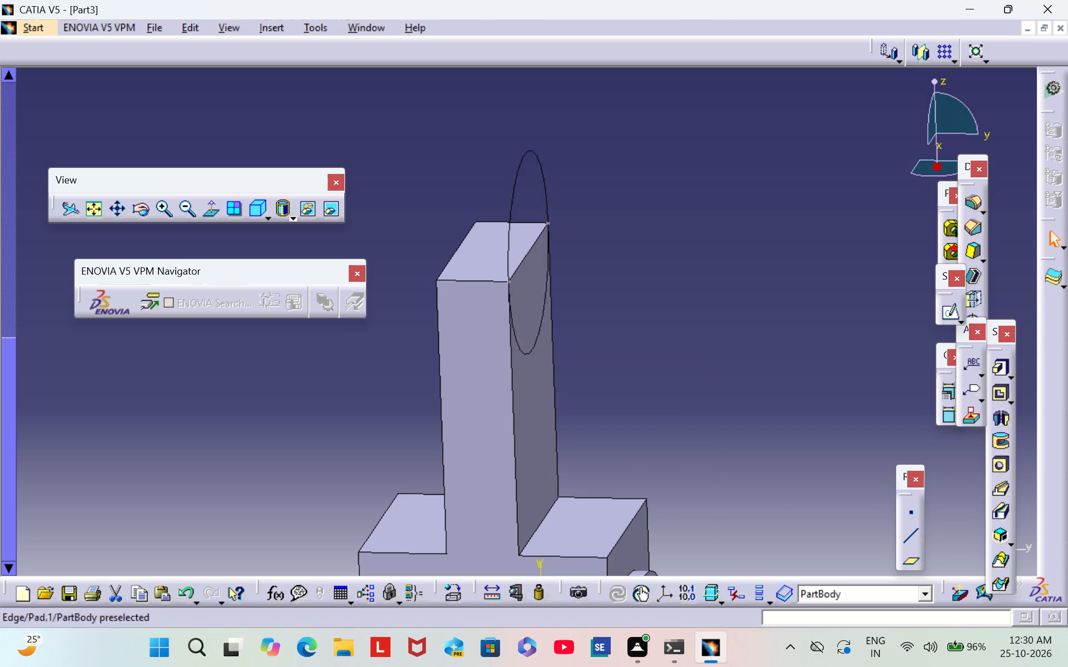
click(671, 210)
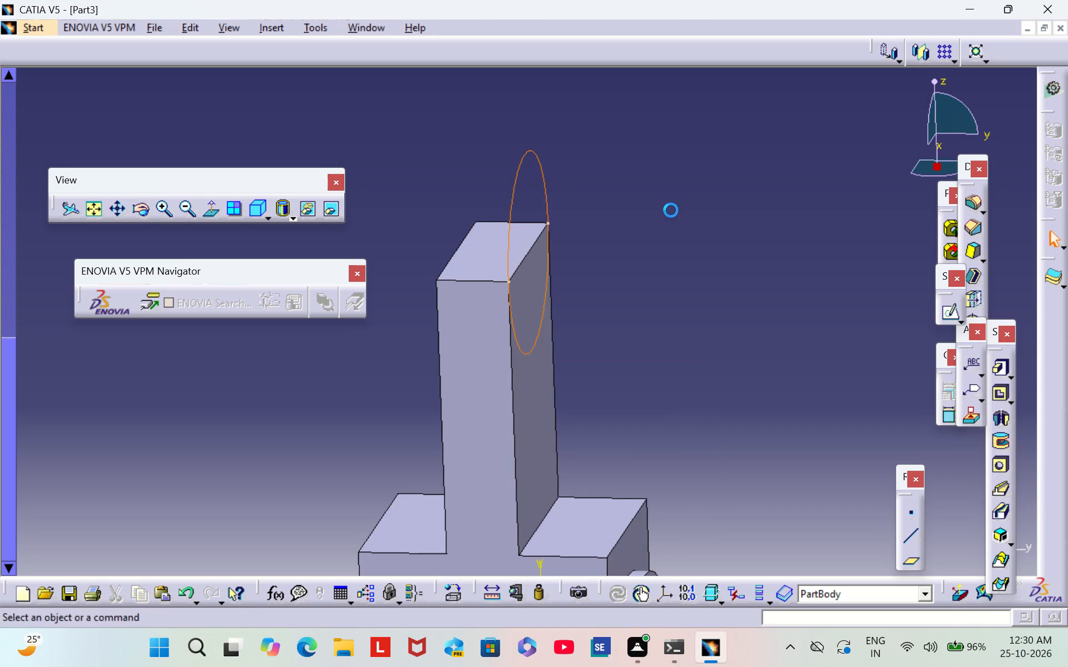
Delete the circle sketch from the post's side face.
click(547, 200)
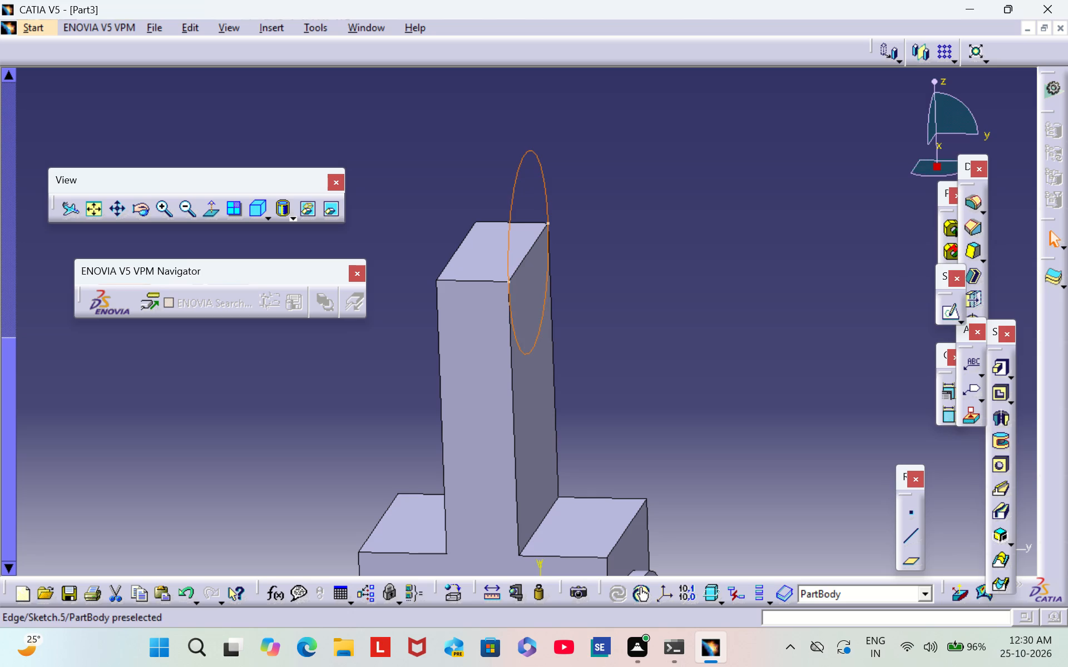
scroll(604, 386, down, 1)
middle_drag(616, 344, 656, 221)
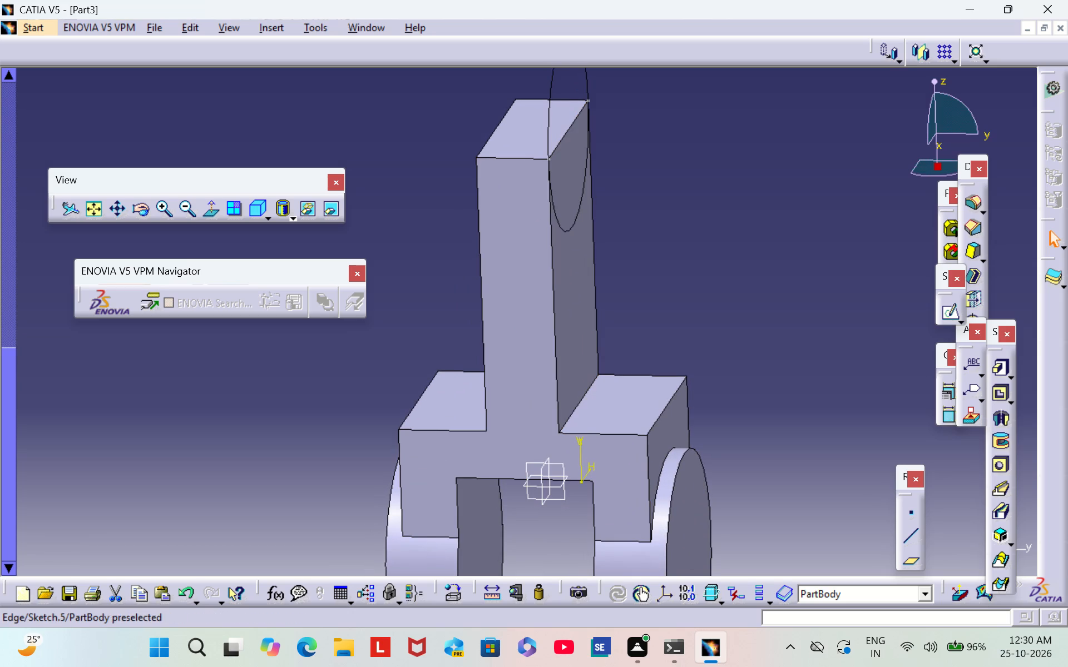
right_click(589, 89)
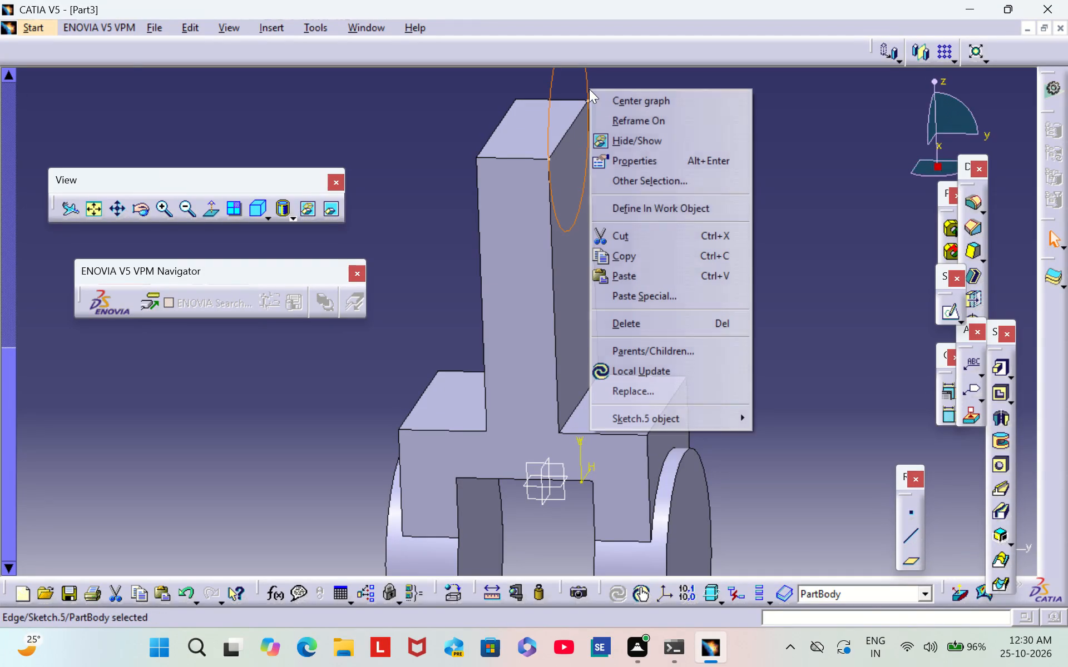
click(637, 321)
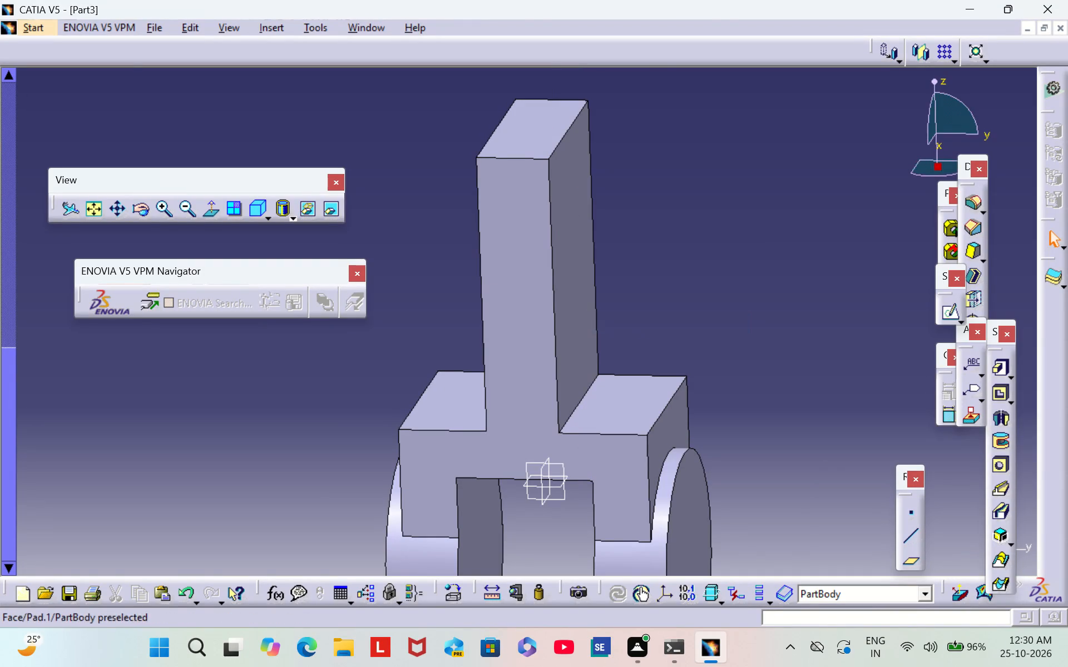
Start a sketch on the zx plane and draw a circle about 50 mm in diameter, centred on the vertical axis above the post.
click(542, 482)
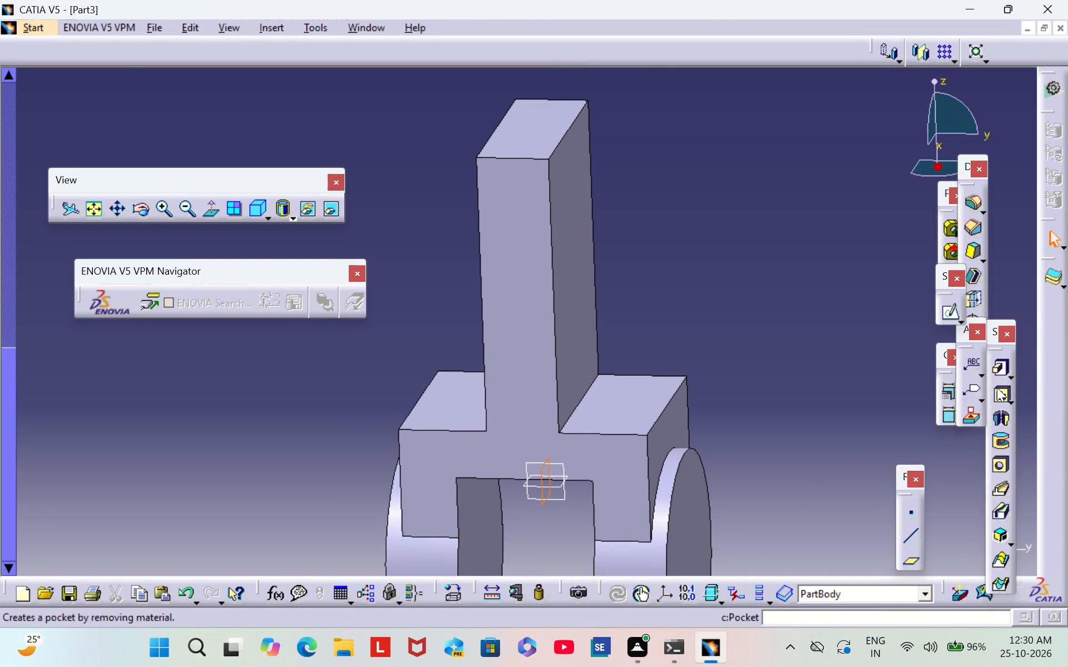
click(949, 316)
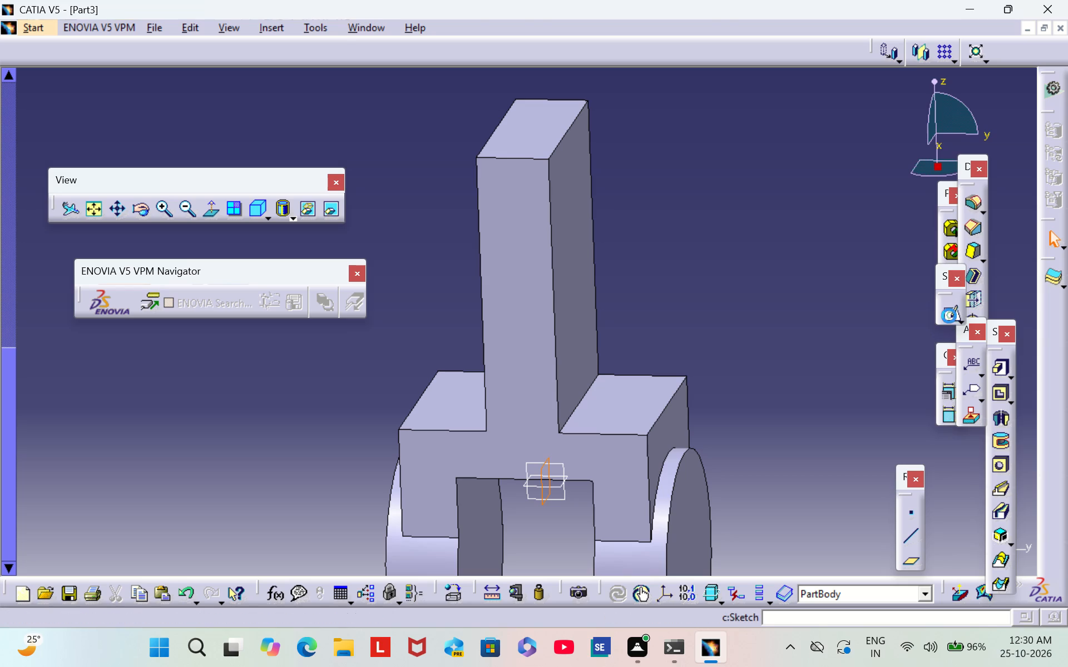
middle_drag(888, 301, 833, 349)
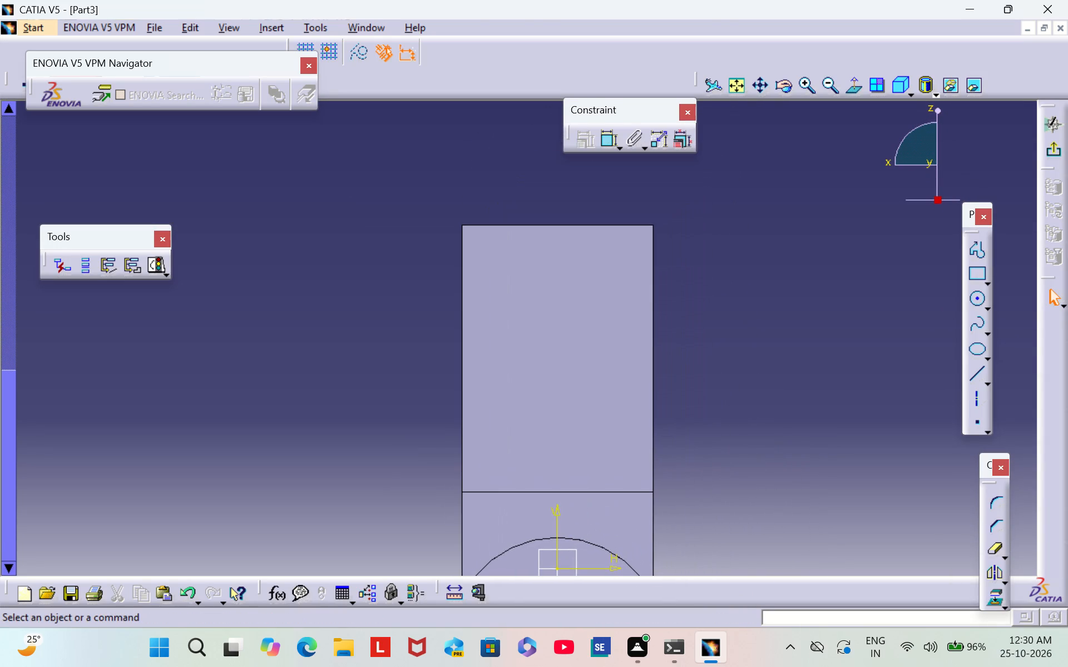
click(972, 300)
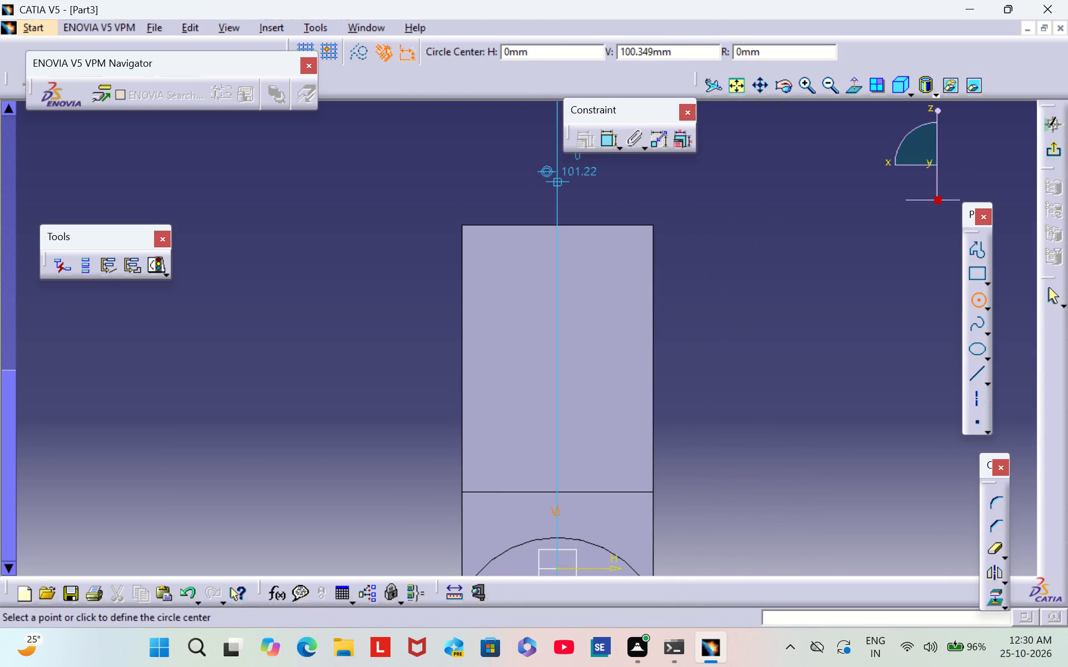
click(554, 185)
click(623, 255)
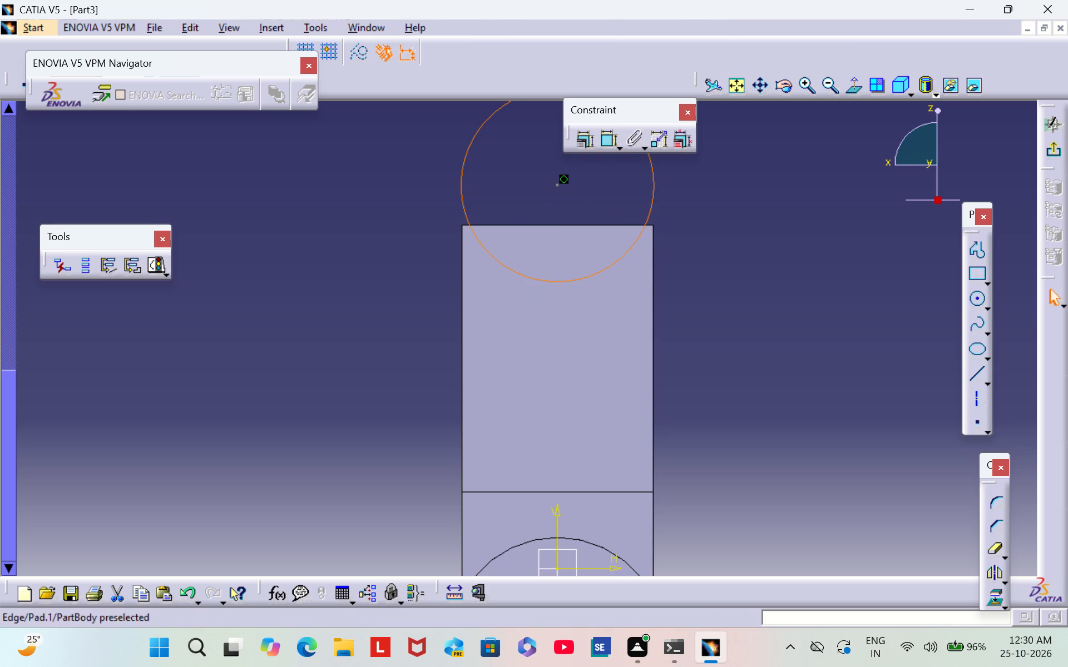
Dimension the new circle's diameter and set it to 50 mm.
click(612, 143)
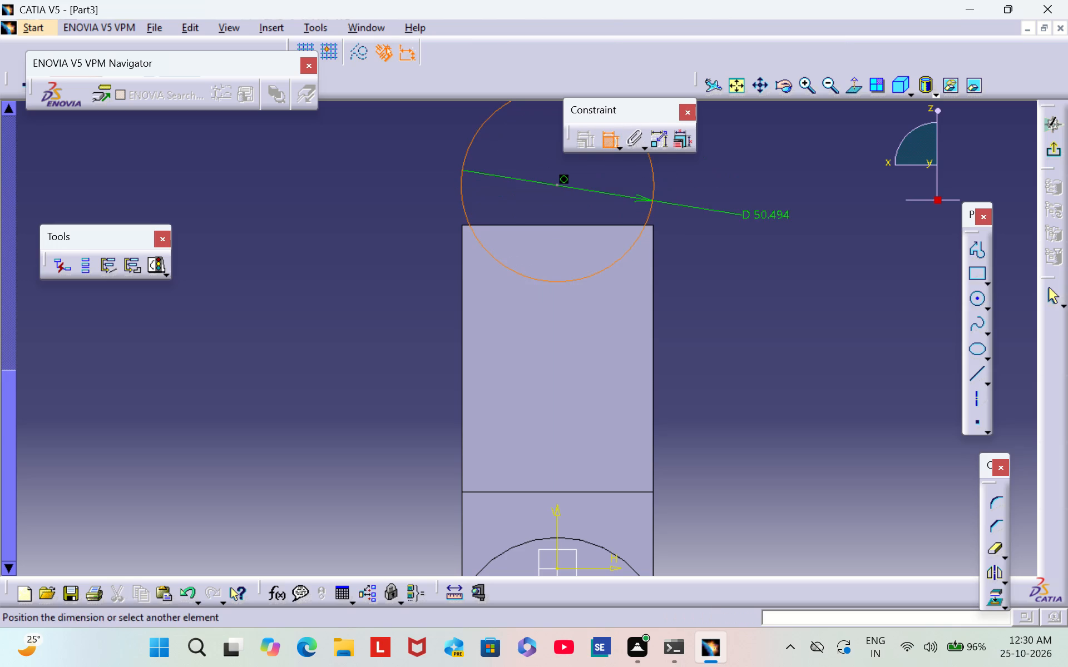
click(767, 219)
double_click(763, 218)
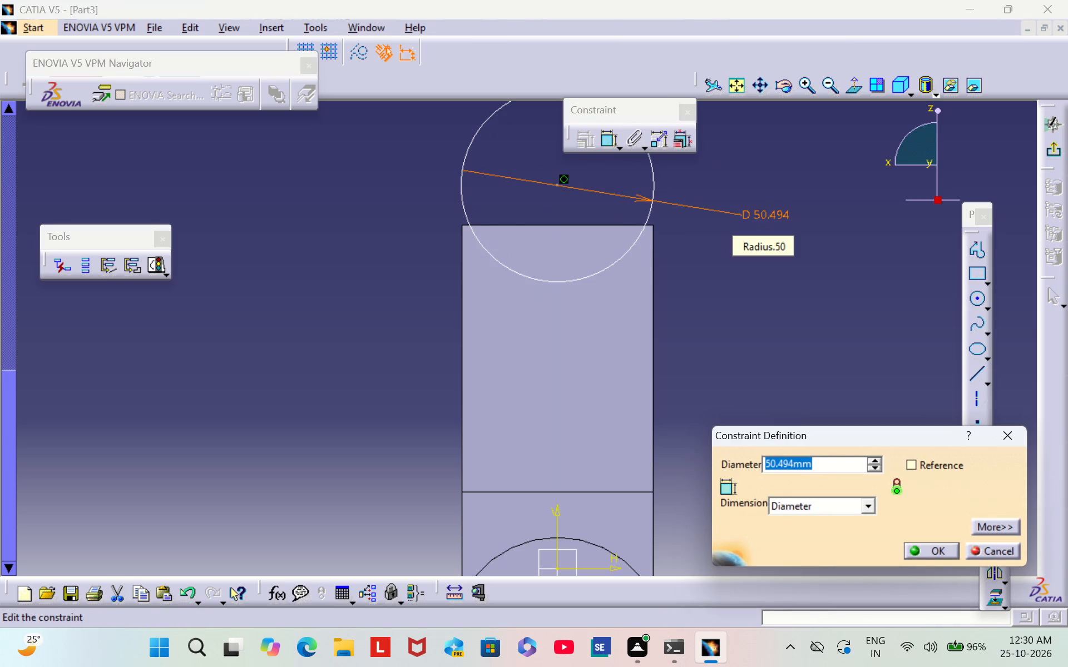
key(BackSpace)
text(50)
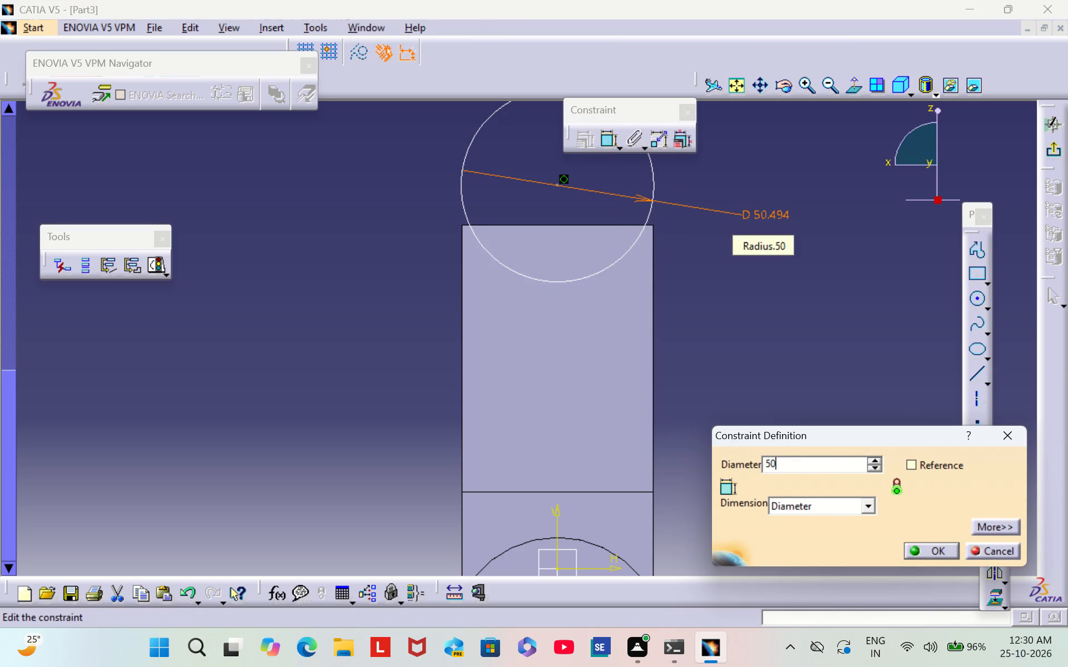
key(Return)
click(787, 250)
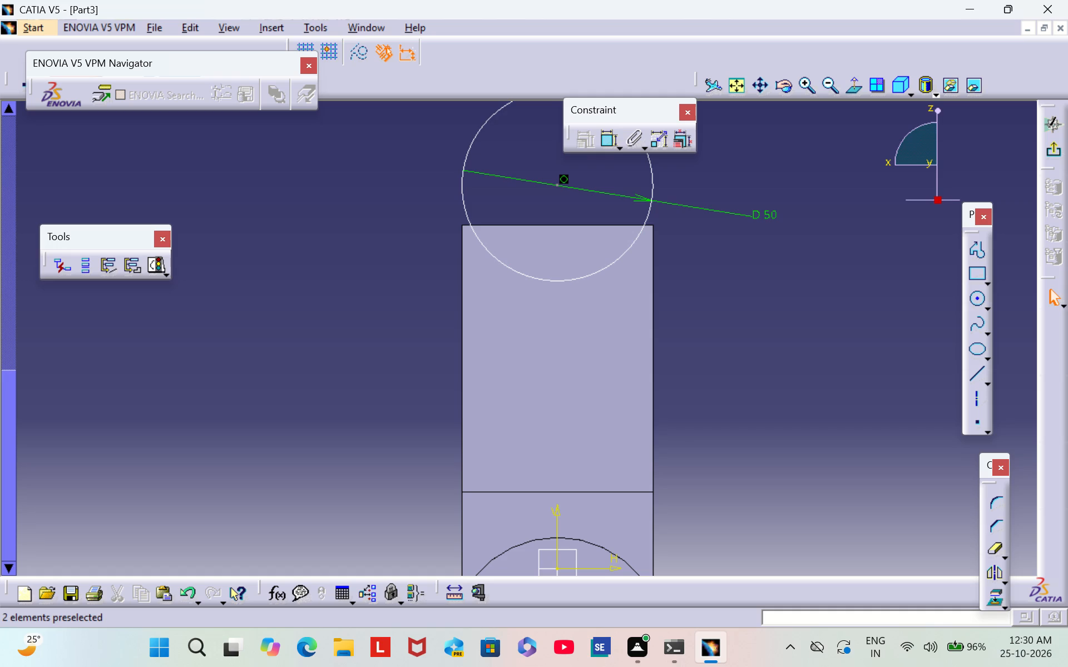
Make the circle's centre coincident with the post's top edge and exit the sketch.
double_click(610, 146)
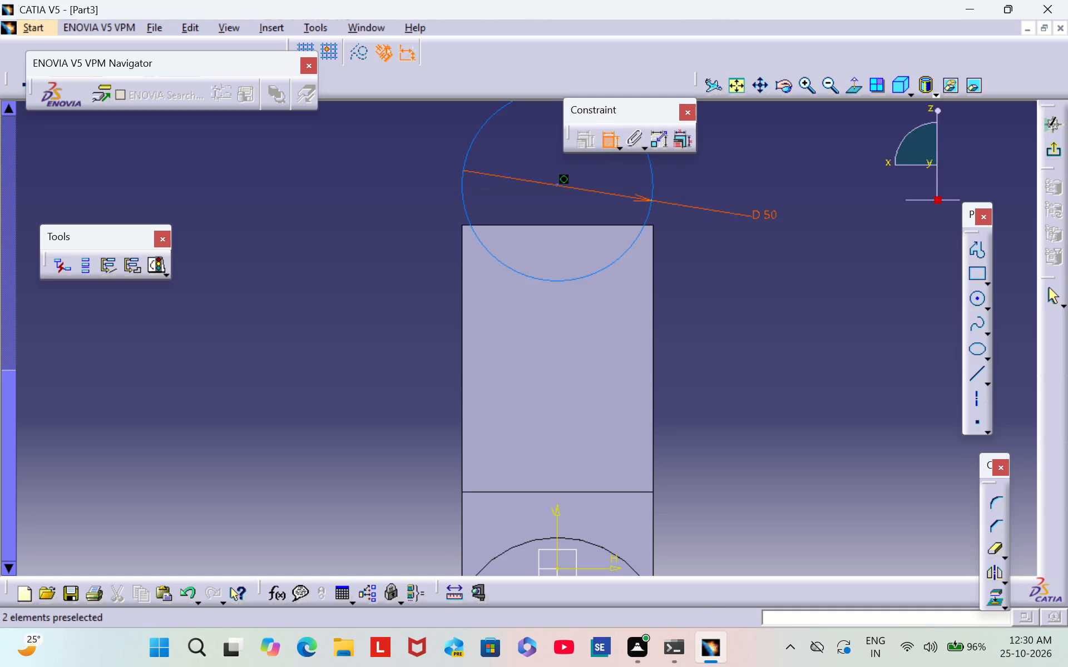
click(564, 195)
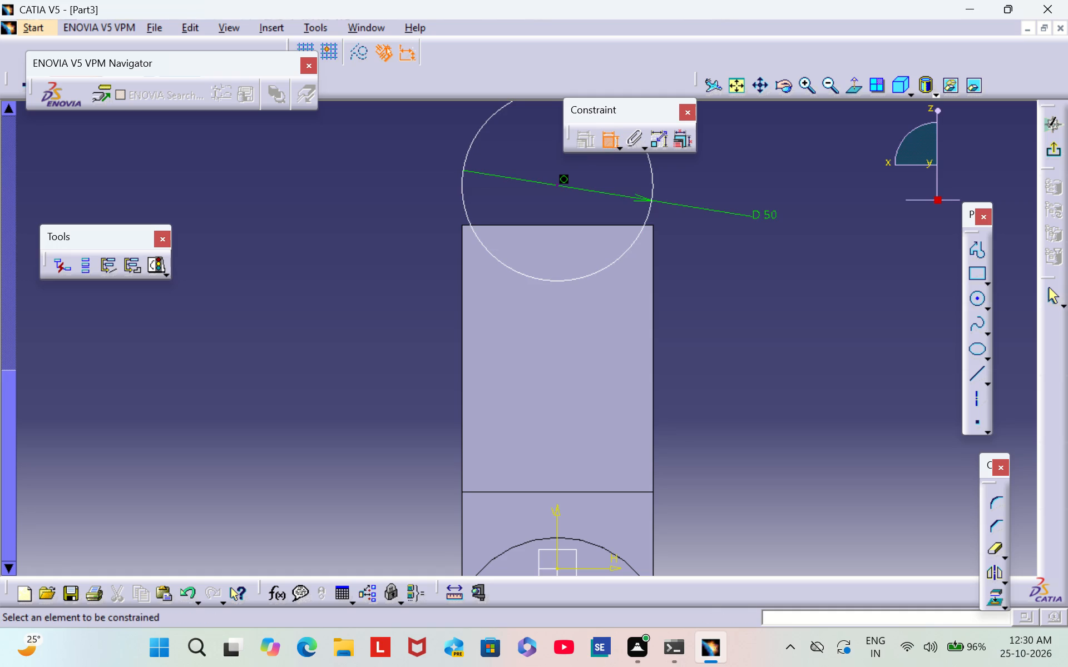
click(558, 185)
click(570, 226)
right_click(567, 208)
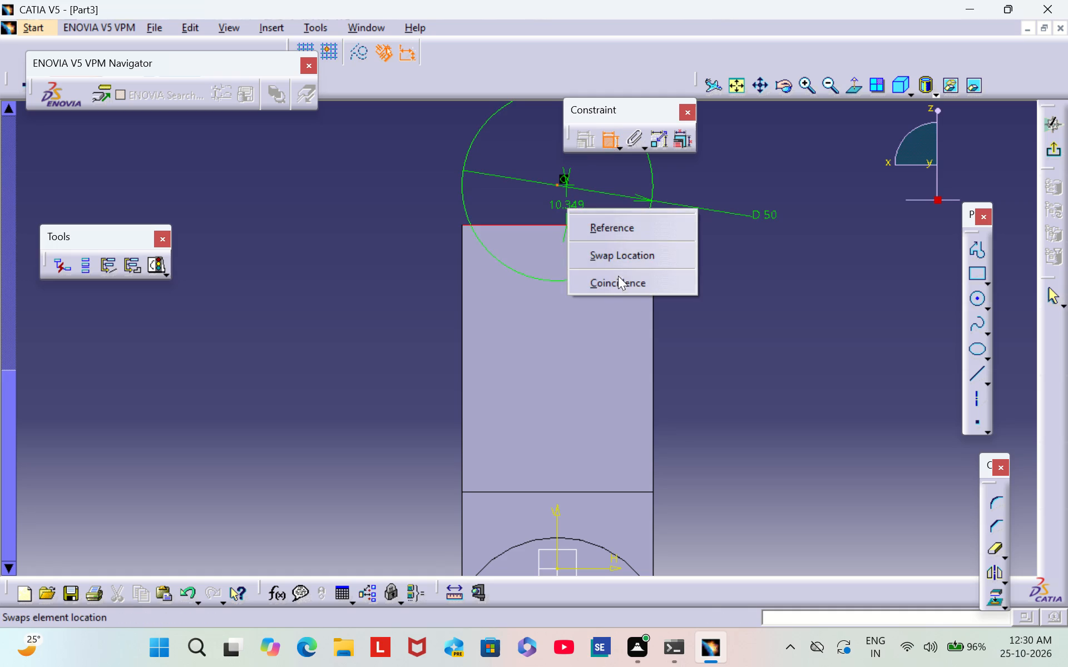
click(621, 279)
middle_drag(695, 233, 713, 255)
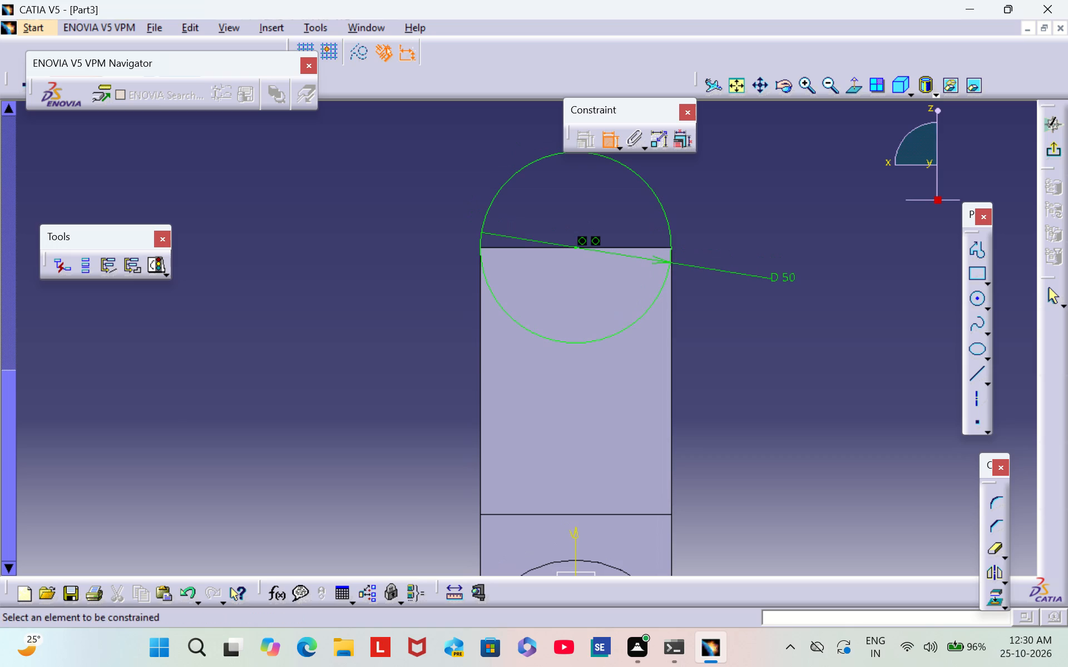
click(1057, 148)
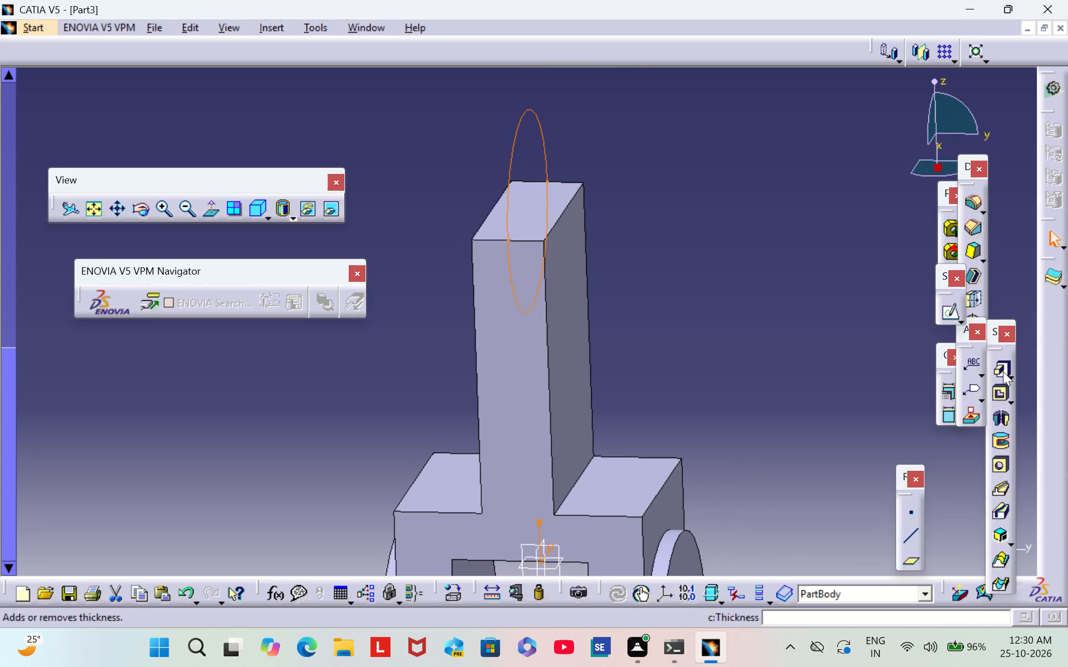
Pad the 50 mm circle atop the post by 23 mm with mirrored extent.
click(1003, 371)
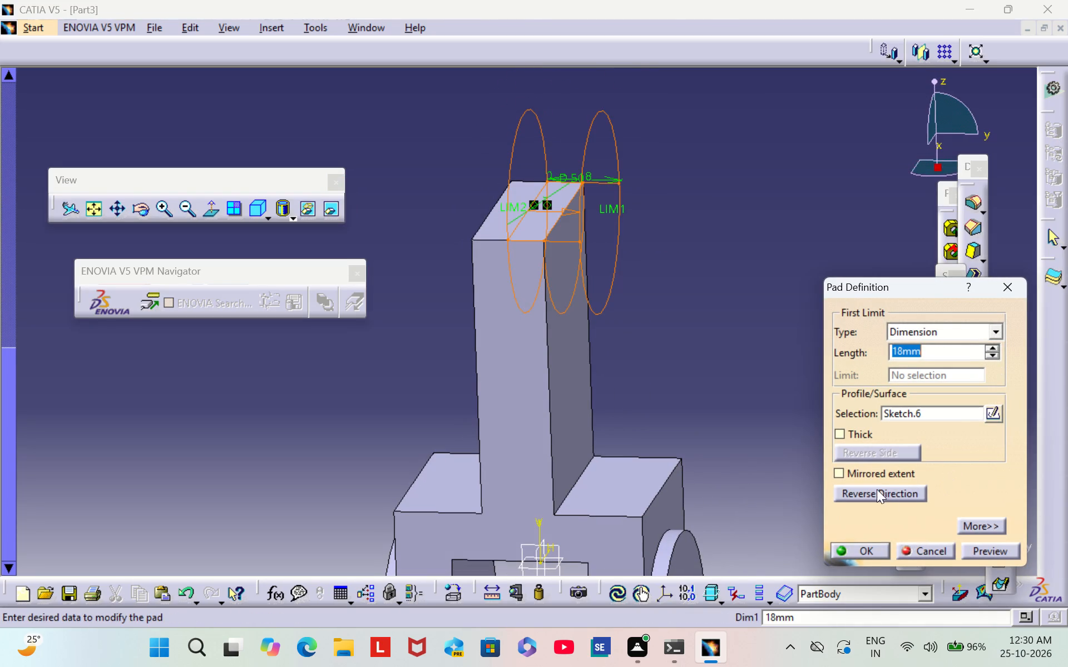
click(870, 472)
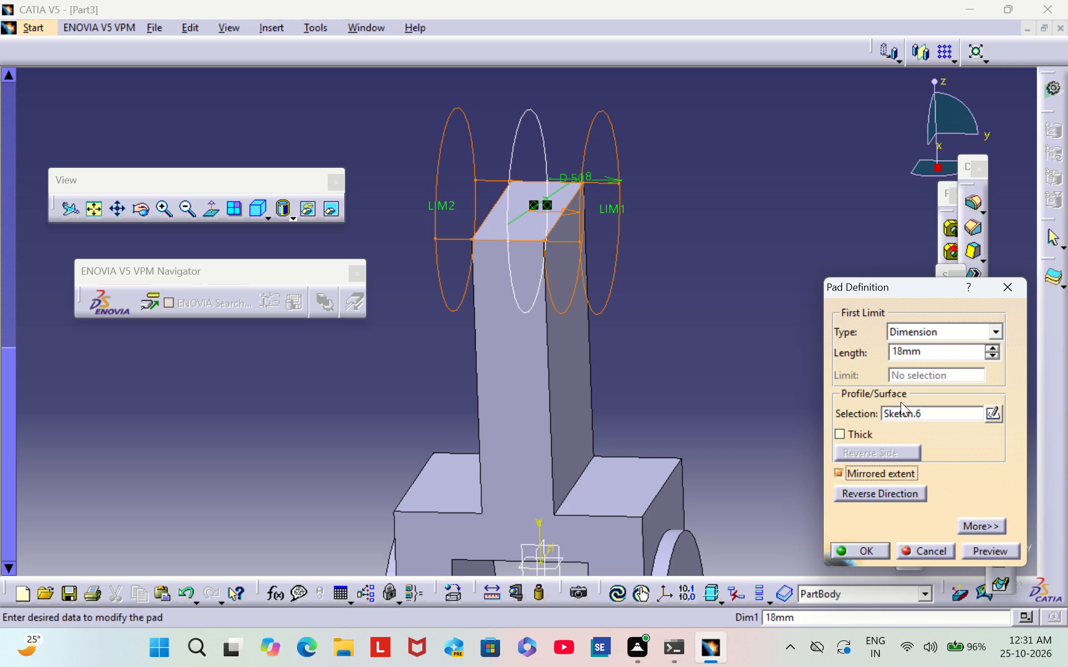
click(926, 354)
key(BackSpace)
key(BackSpace)
key(BackSpace)
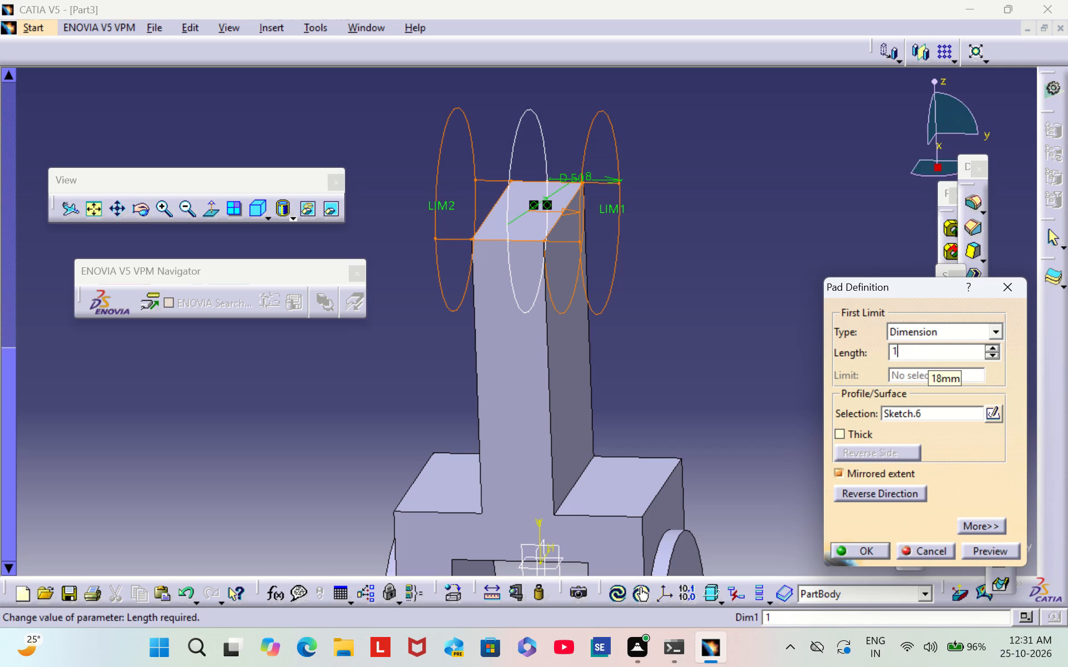
key(BackSpace)
text(23)
key(Return)
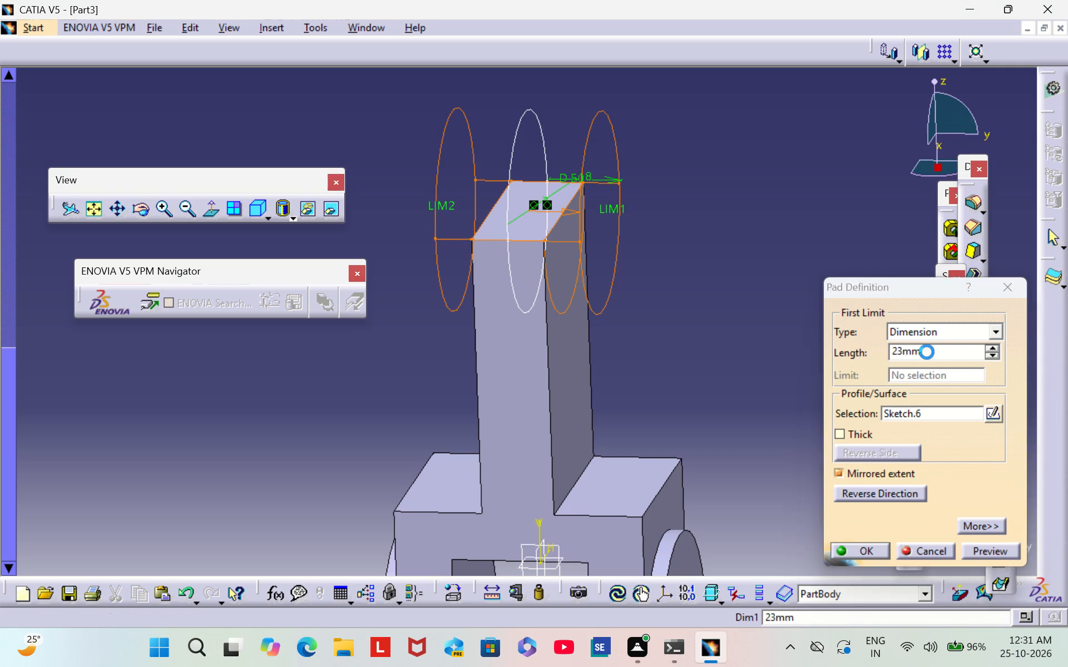
click(809, 295)
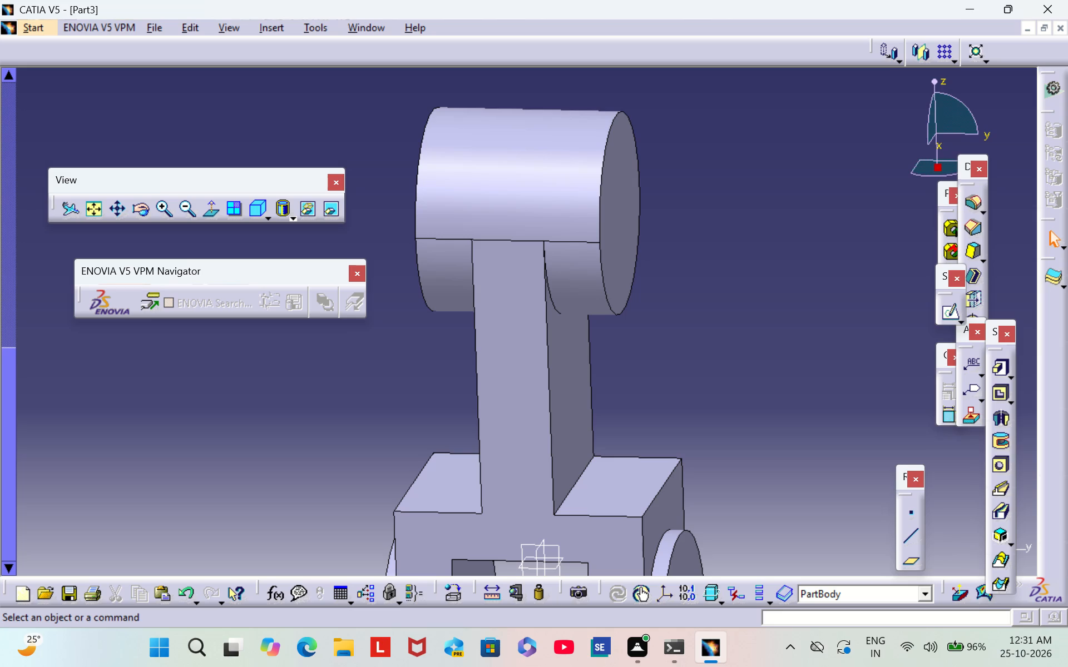
Create a reference plane offset 110 mm from the xy plane.
scroll(834, 438, down, 1)
middle_drag(834, 437, 863, 319)
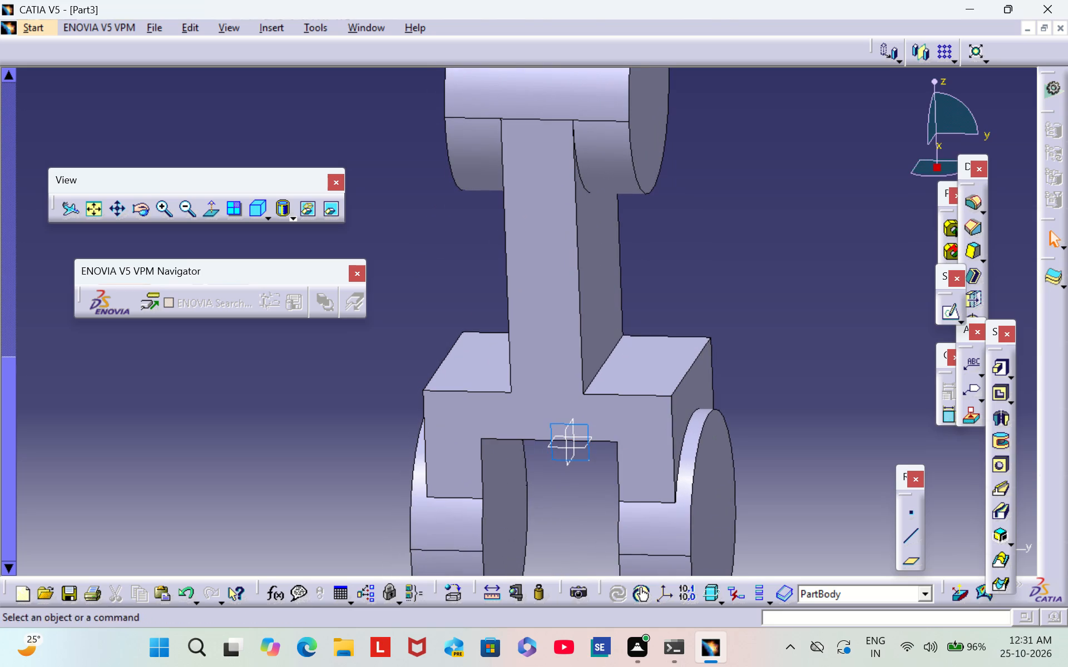
click(582, 445)
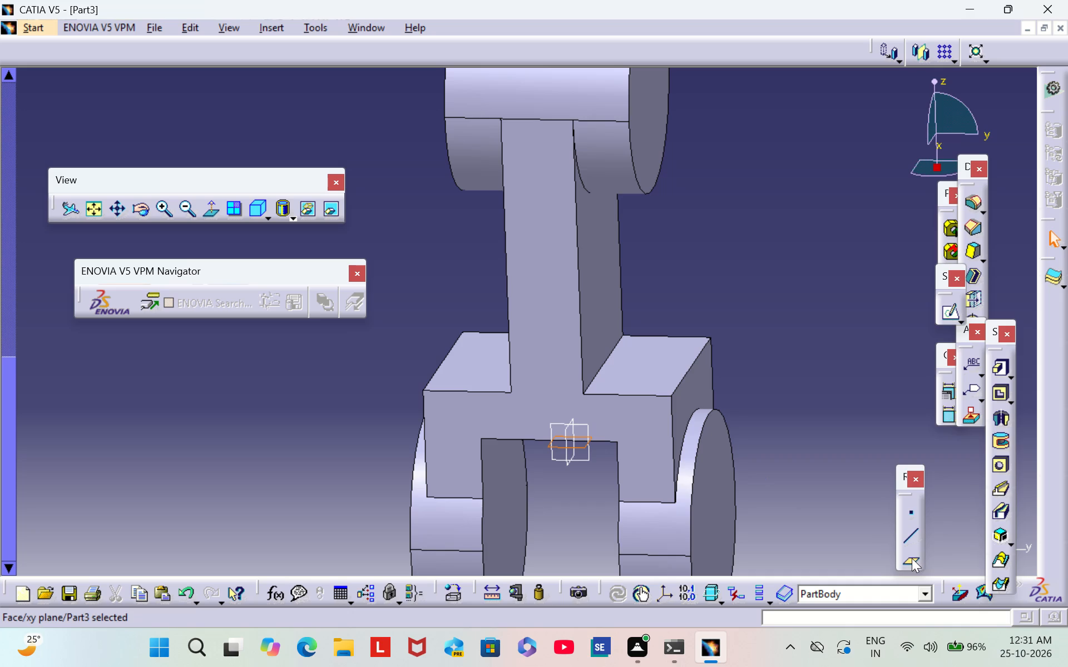
click(912, 558)
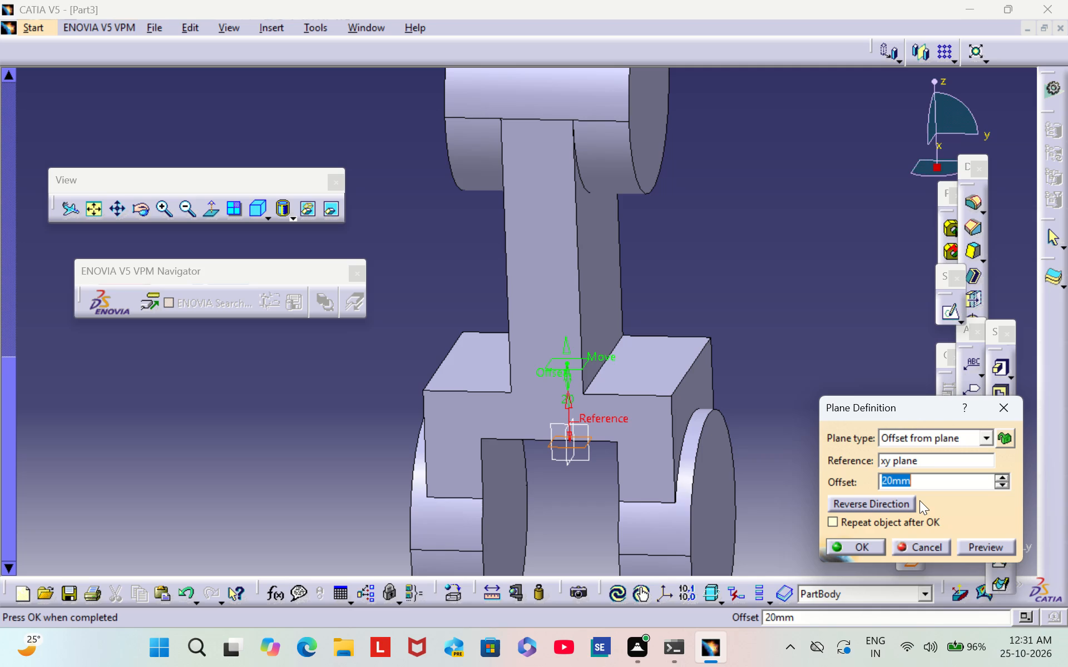
key(BackSpace)
text(11)
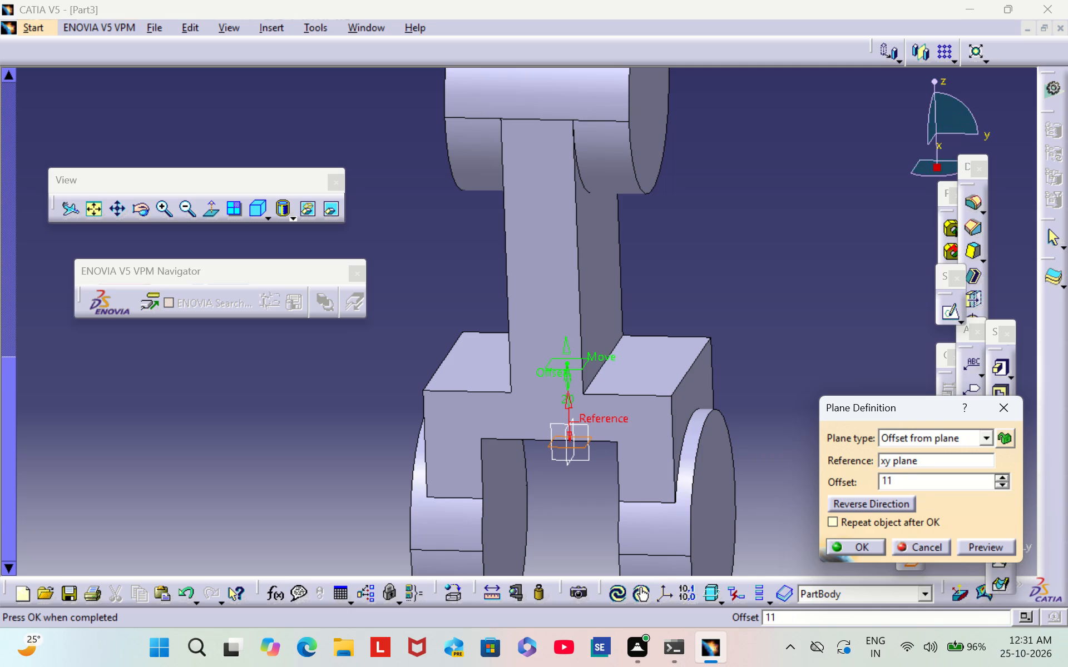
key(0)
key(Return)
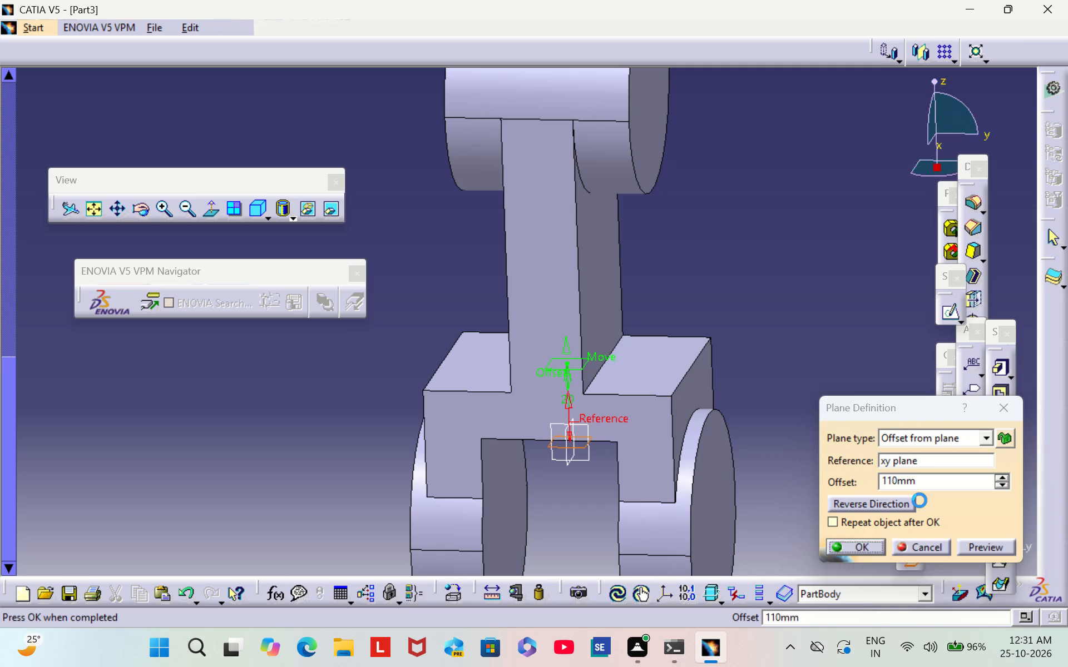
middle_drag(799, 228, 775, 394)
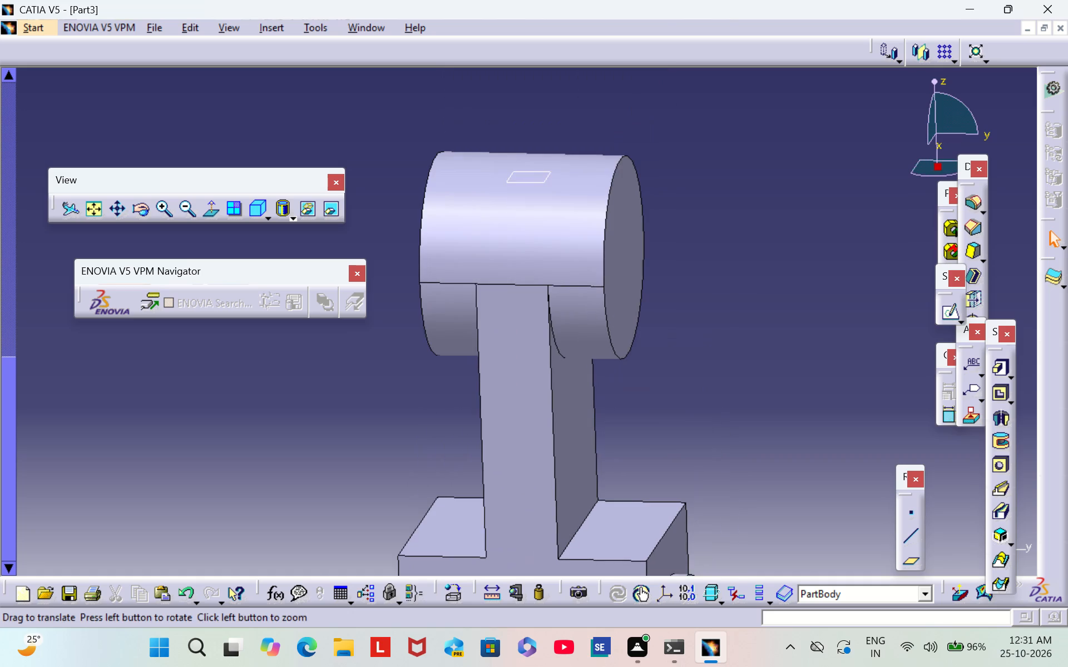
middle_drag(775, 394, 772, 395)
click(783, 241)
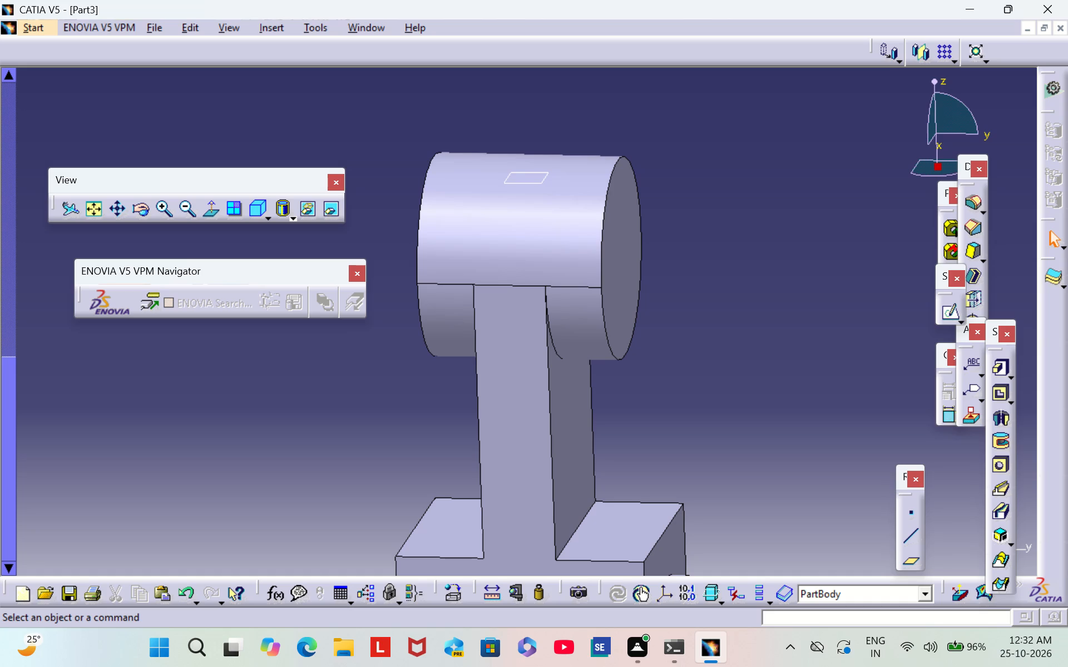
Start a sketch on the offset plane and draw a closed C-shaped profile about 23 by 38 mm beside the part, opening toward negative H.
click(543, 171)
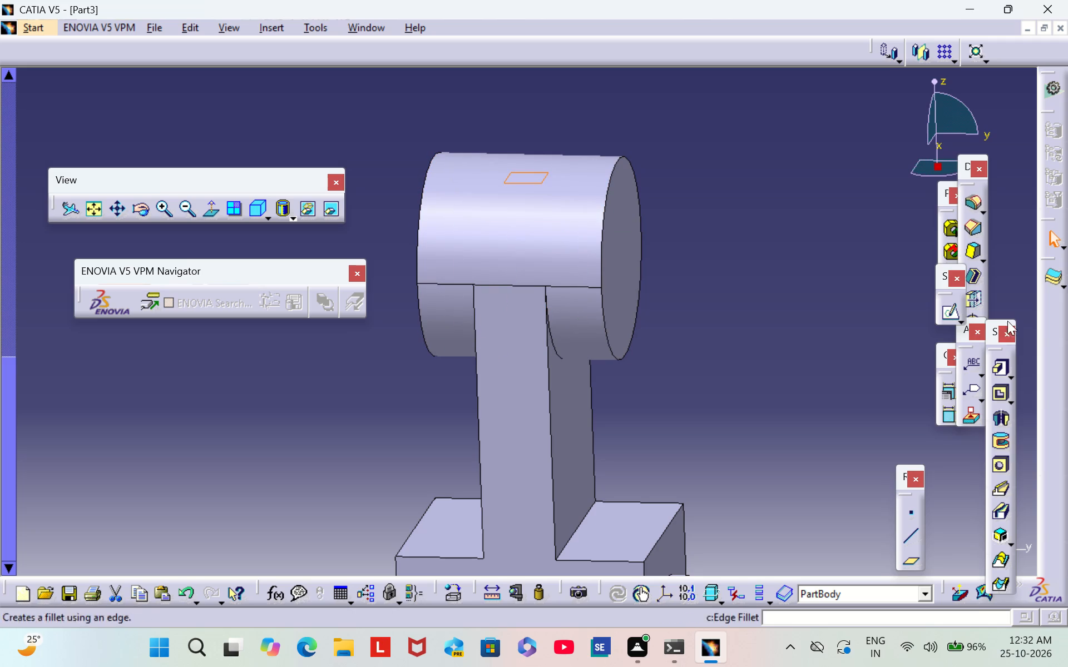
click(945, 318)
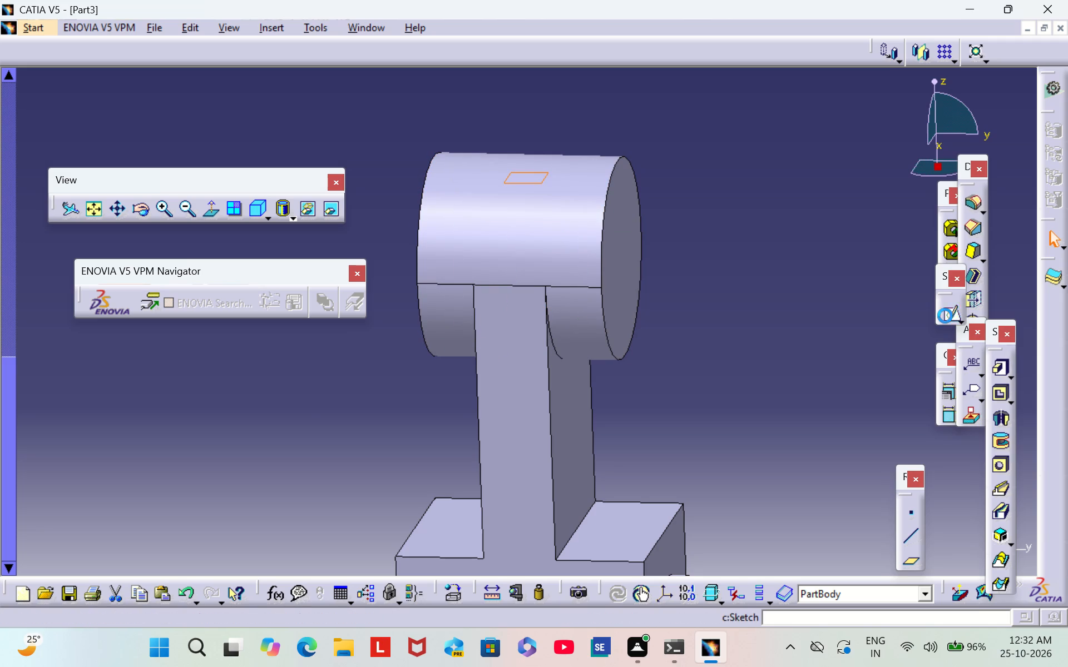
click(739, 85)
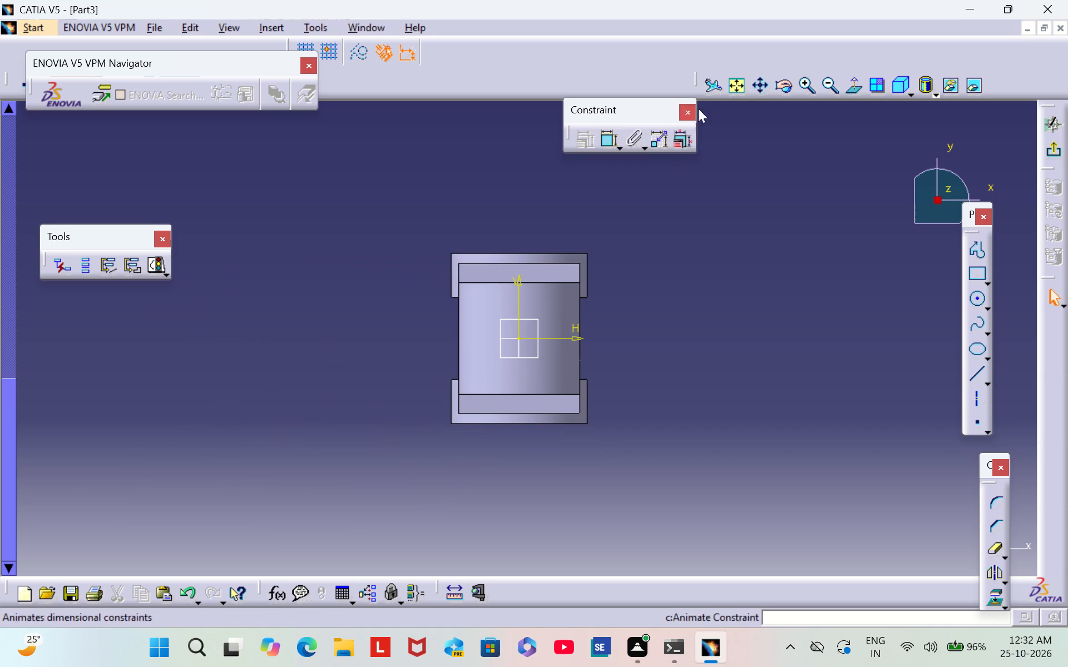
triple_click(808, 91)
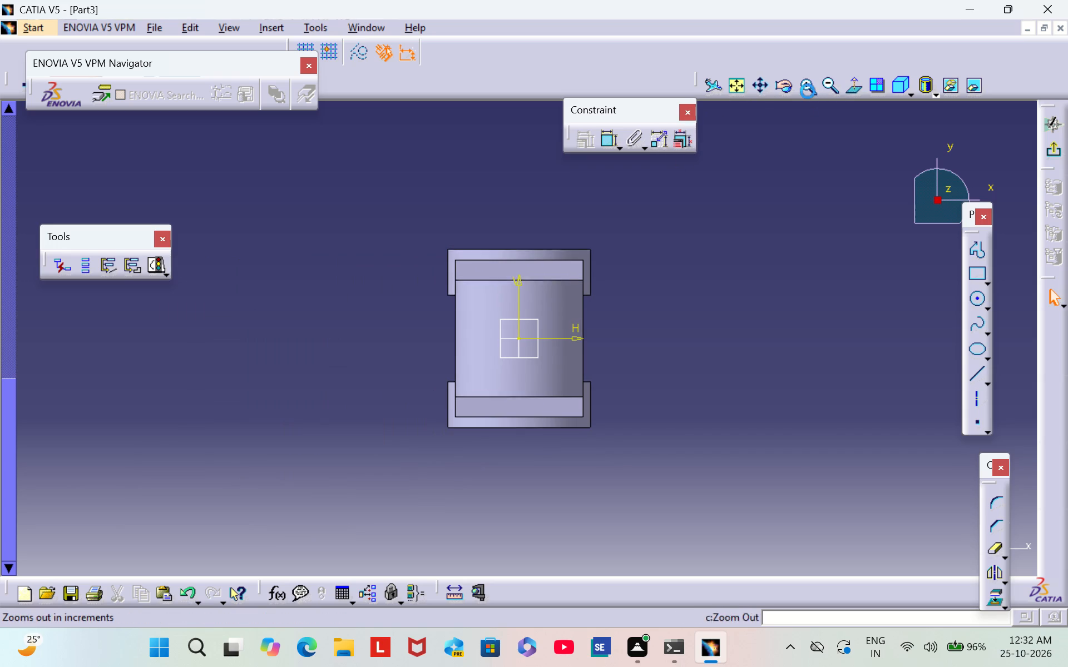
triple_click(808, 91)
double_click(808, 91)
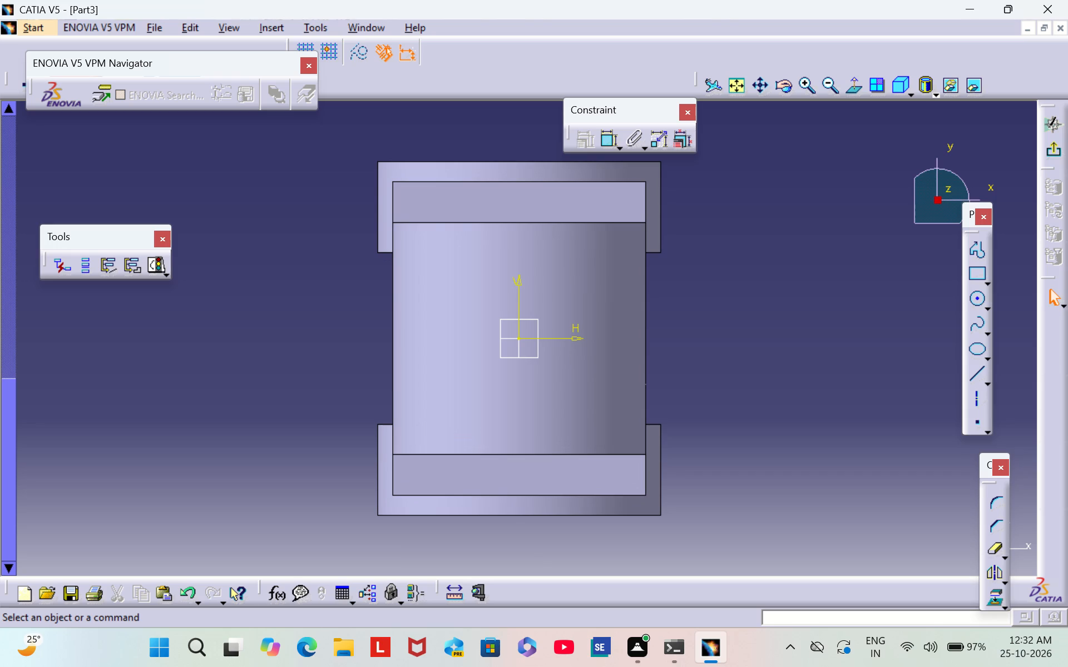
click(757, 314)
click(976, 245)
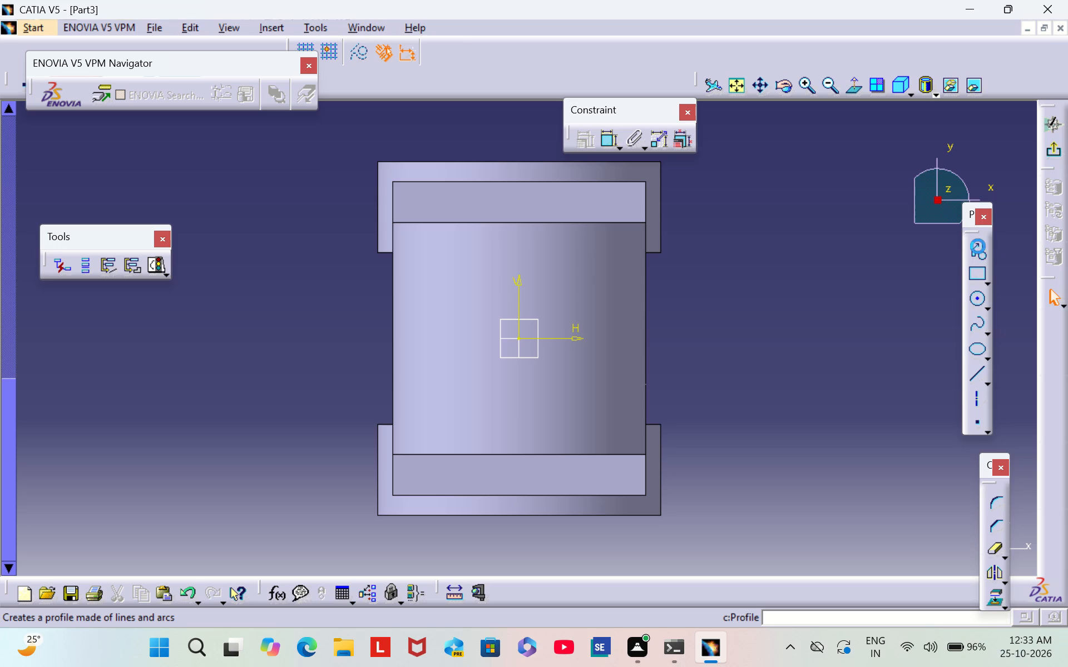
click(339, 253)
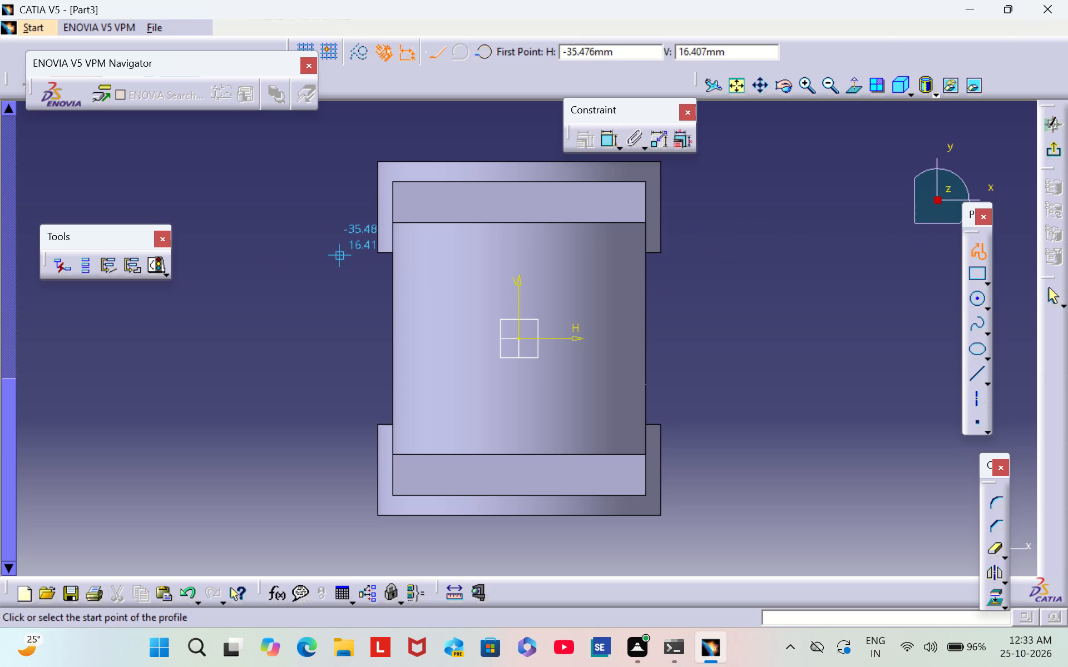
click(342, 445)
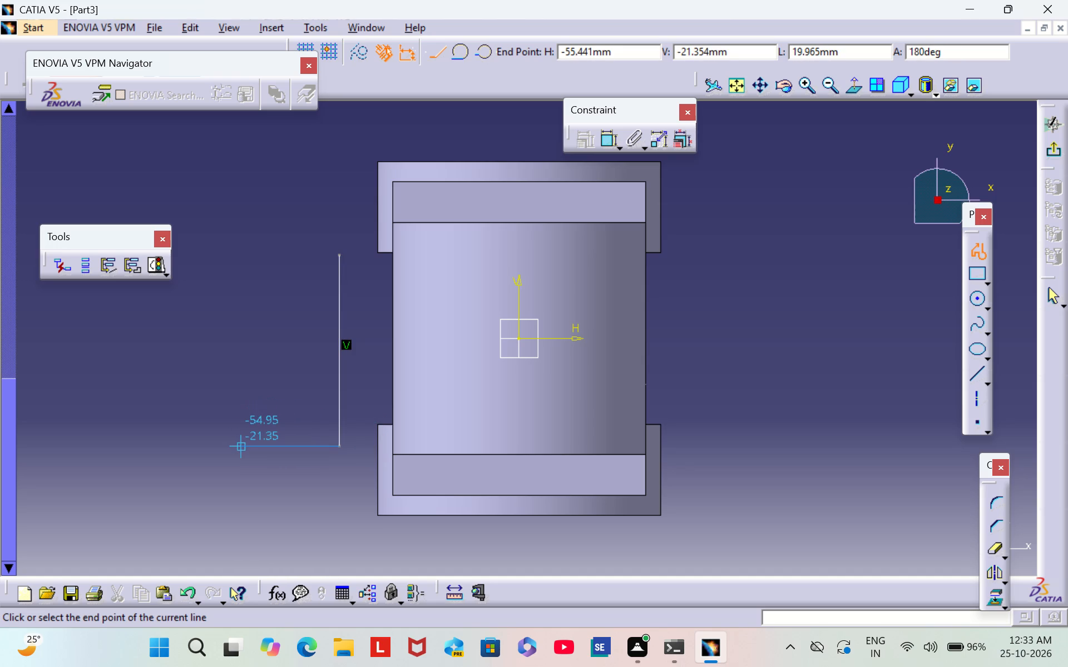
click(222, 447)
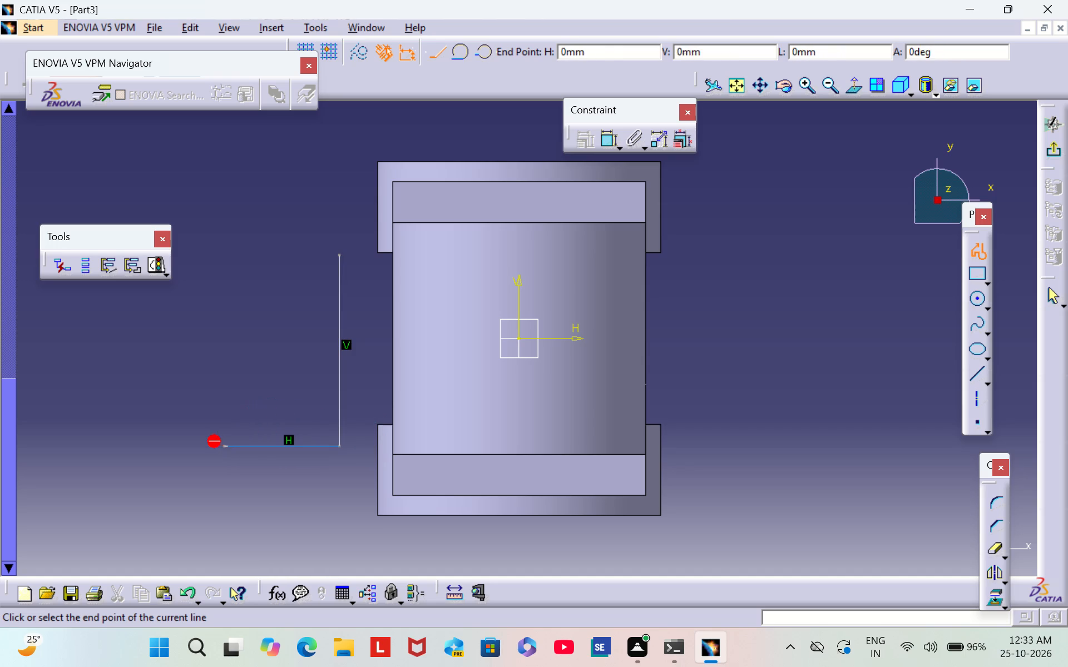
click(226, 413)
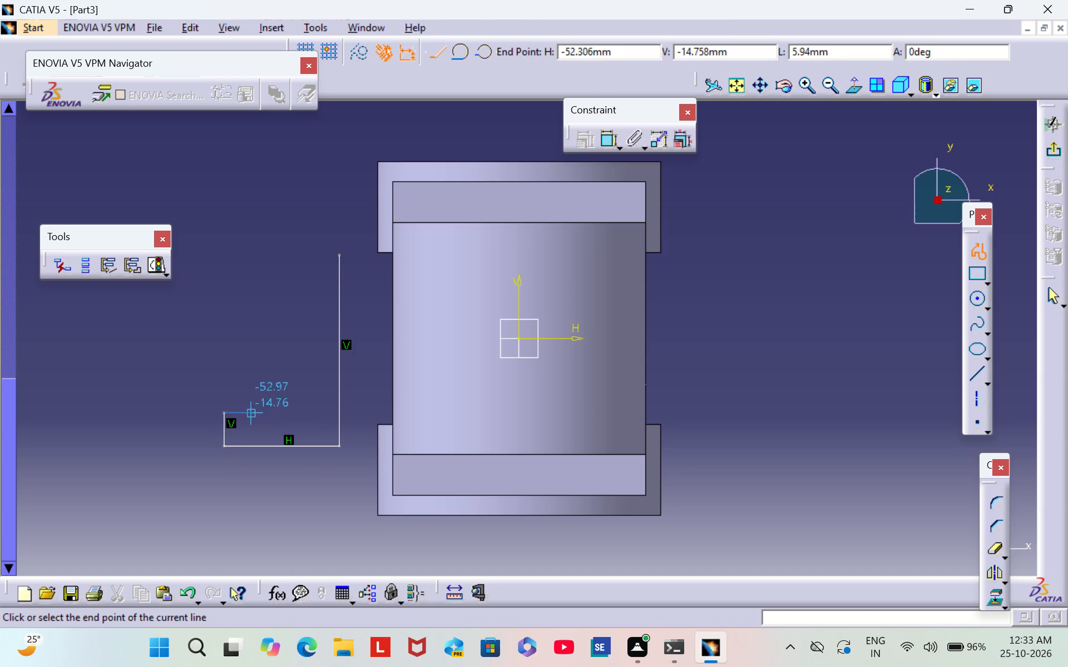
click(307, 409)
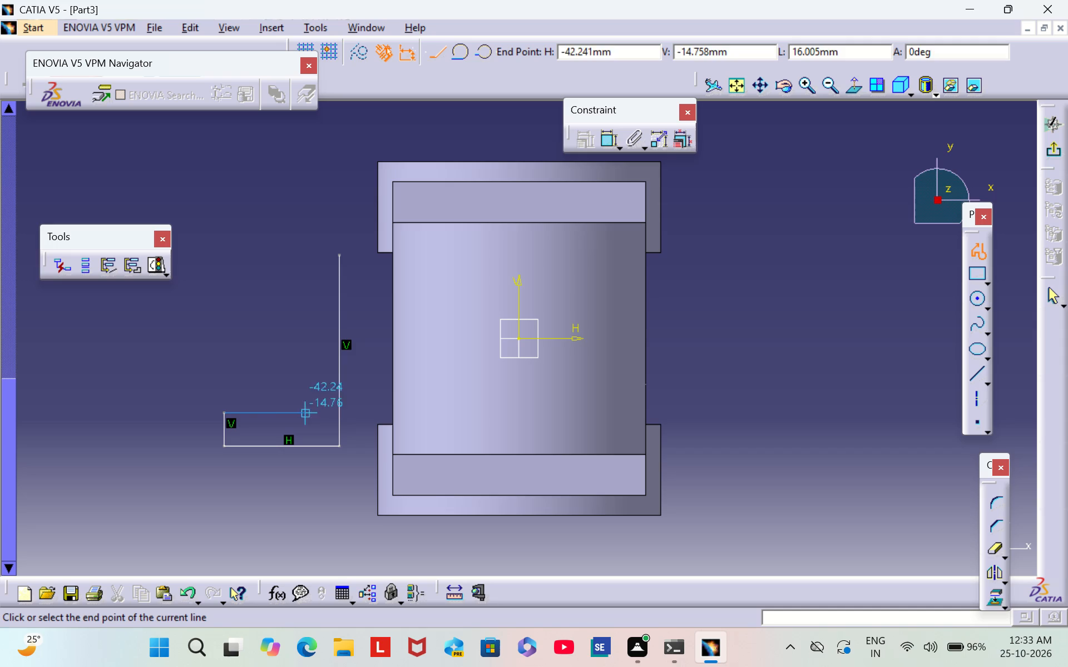
click(303, 292)
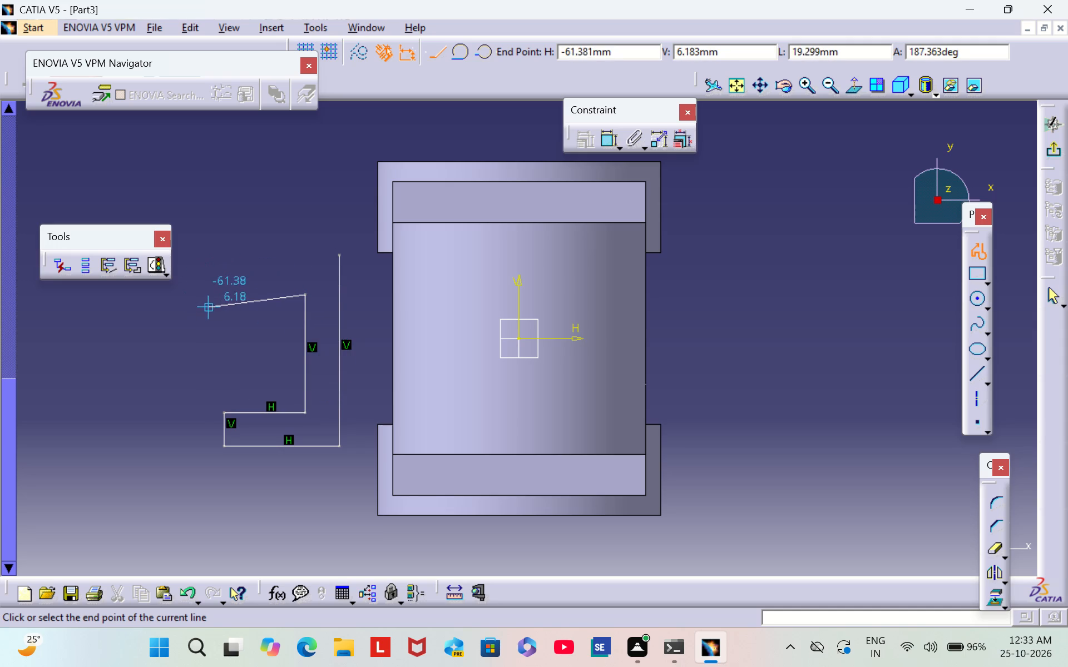
click(221, 294)
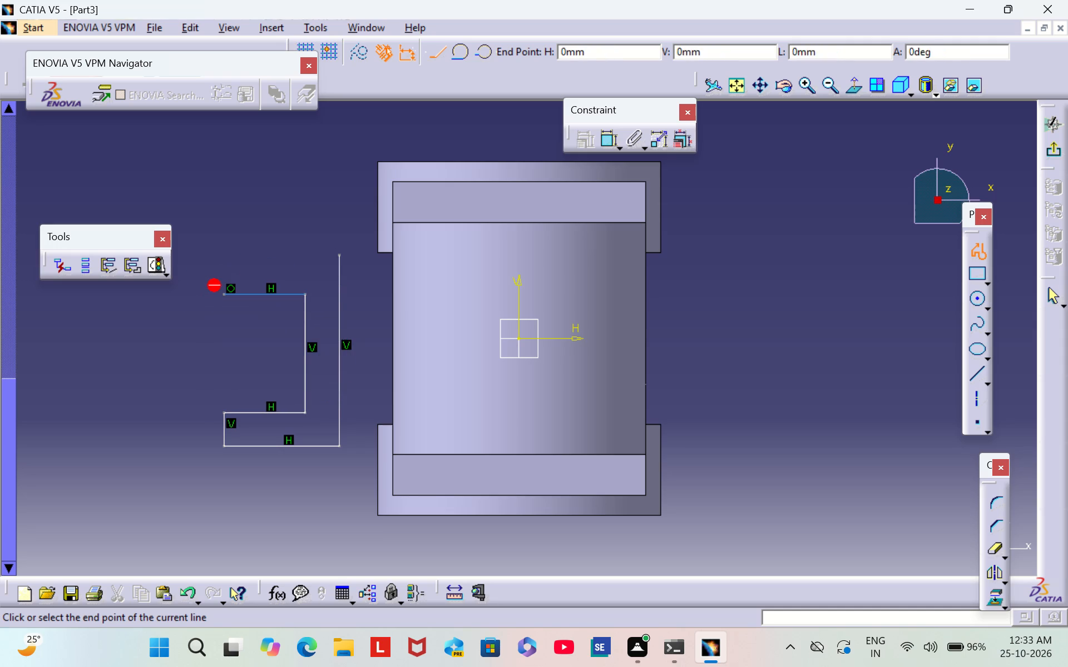
click(227, 253)
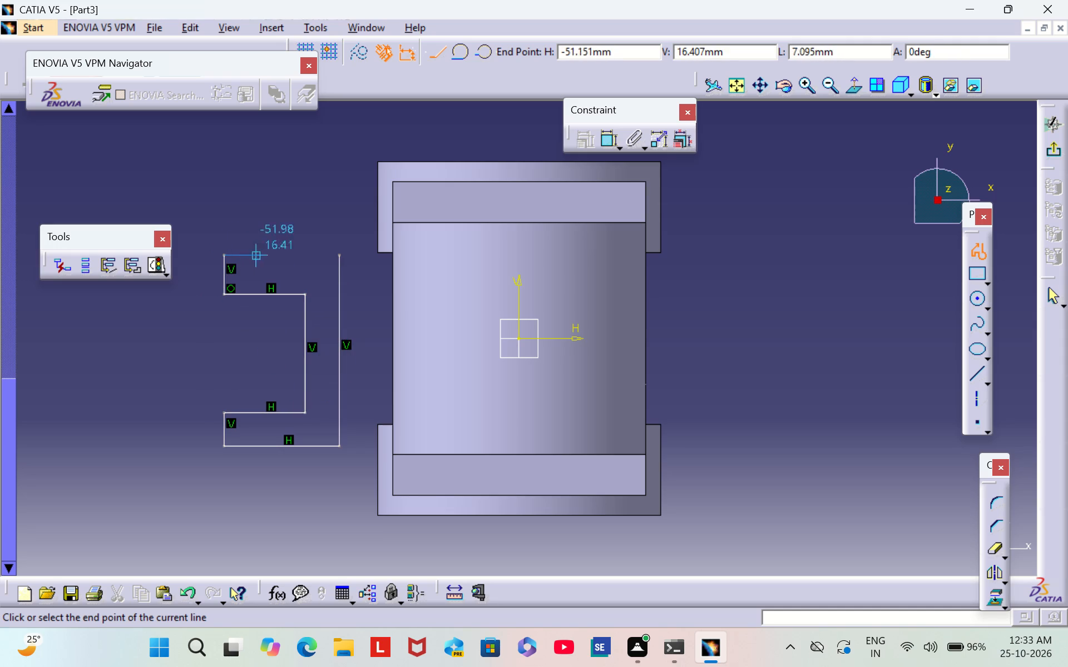
click(340, 252)
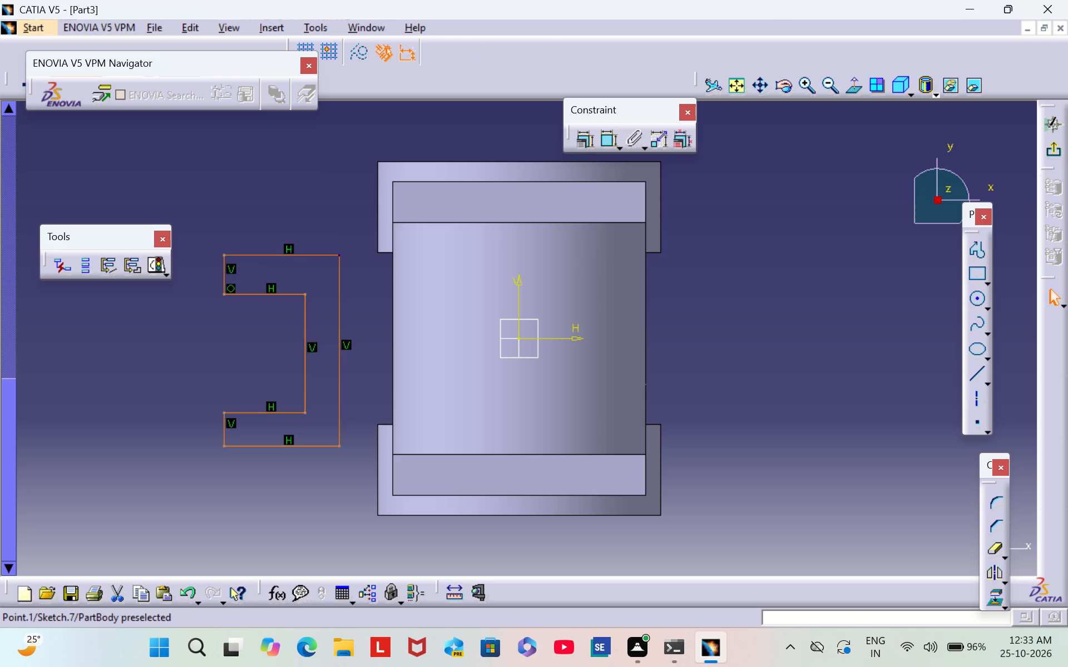
click(358, 313)
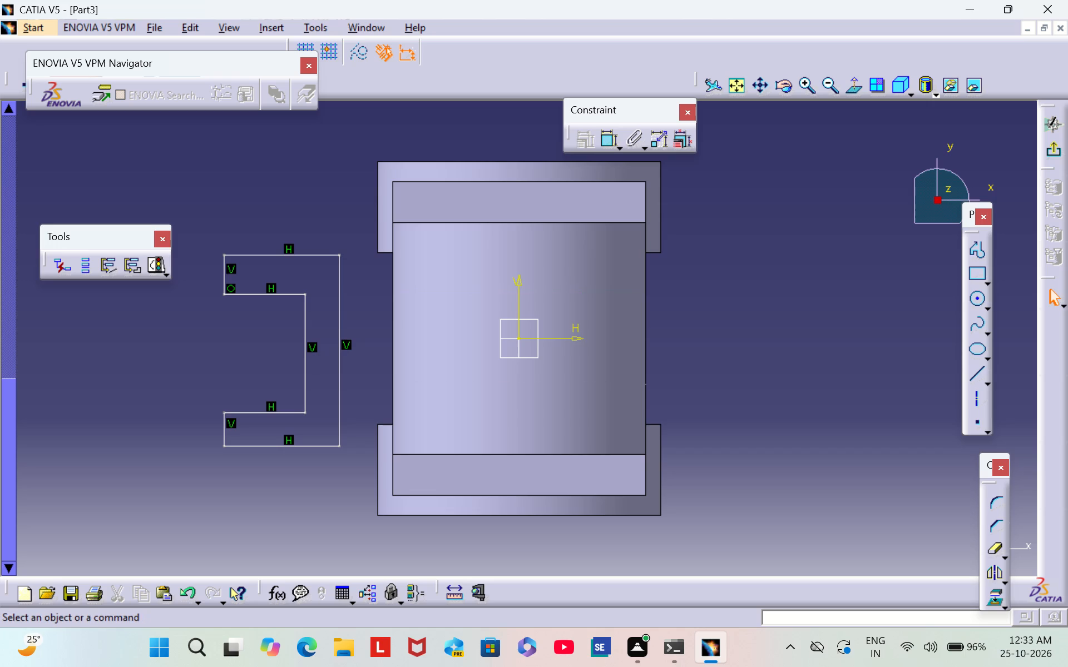
Dimension the long vertical back line of the C-shaped profile and set it to 42 mm.
click(609, 149)
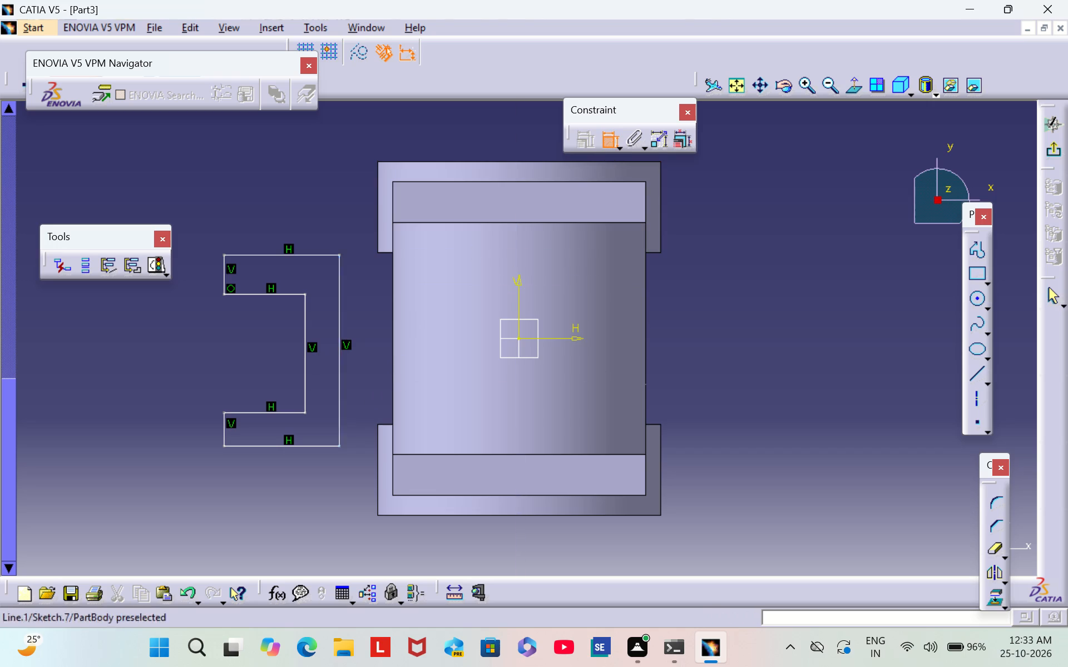
click(340, 378)
click(361, 355)
double_click(365, 354)
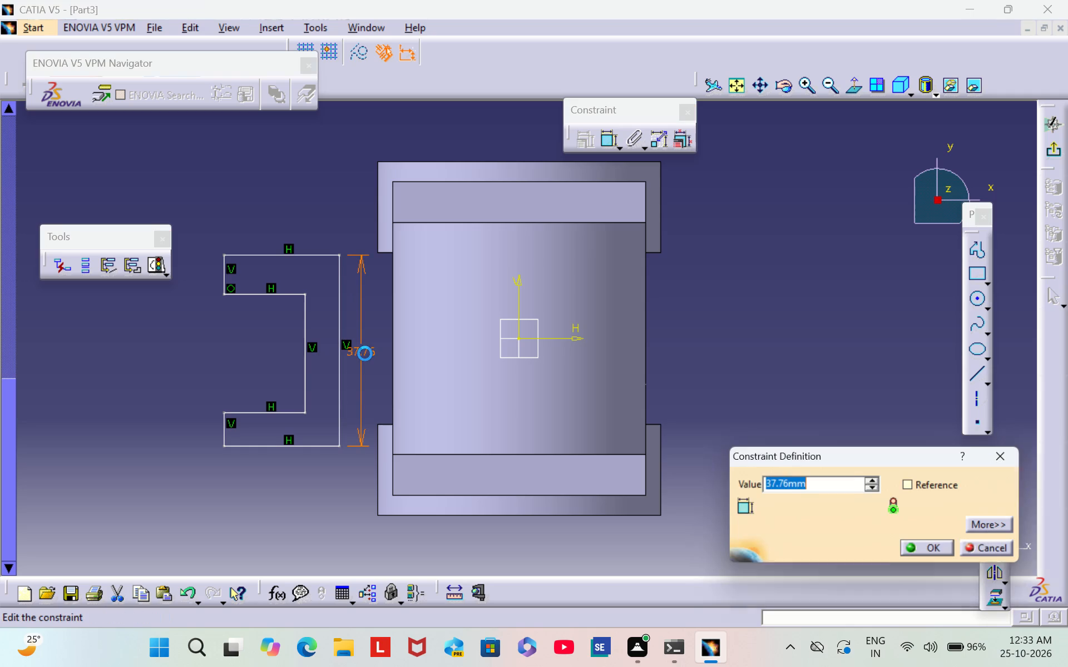
key(BackSpace)
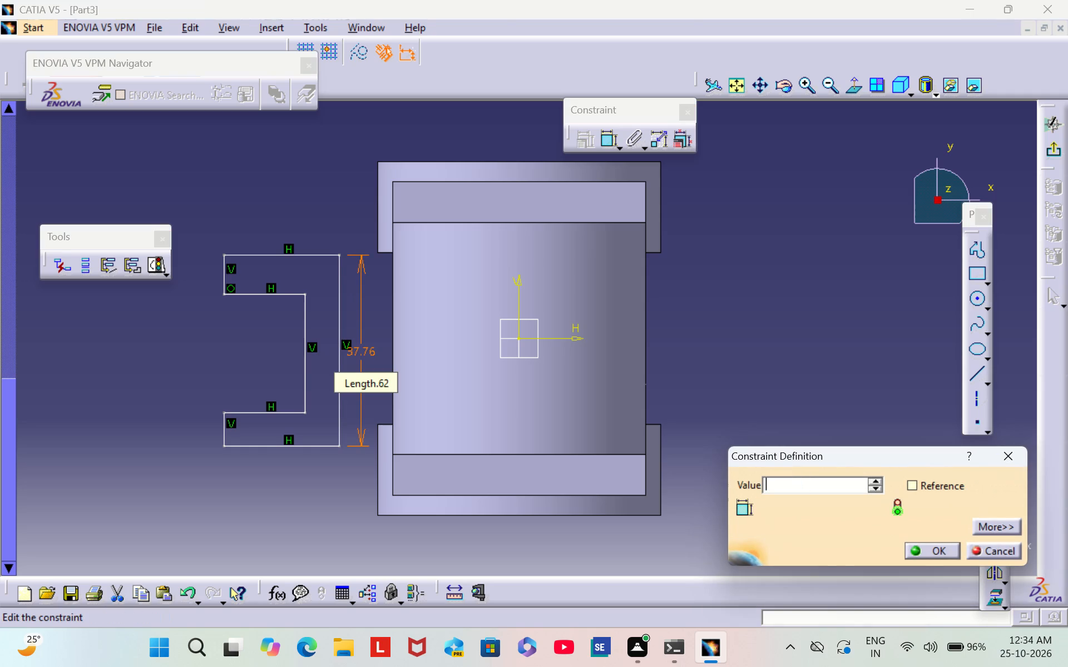
text(42)
key(Return)
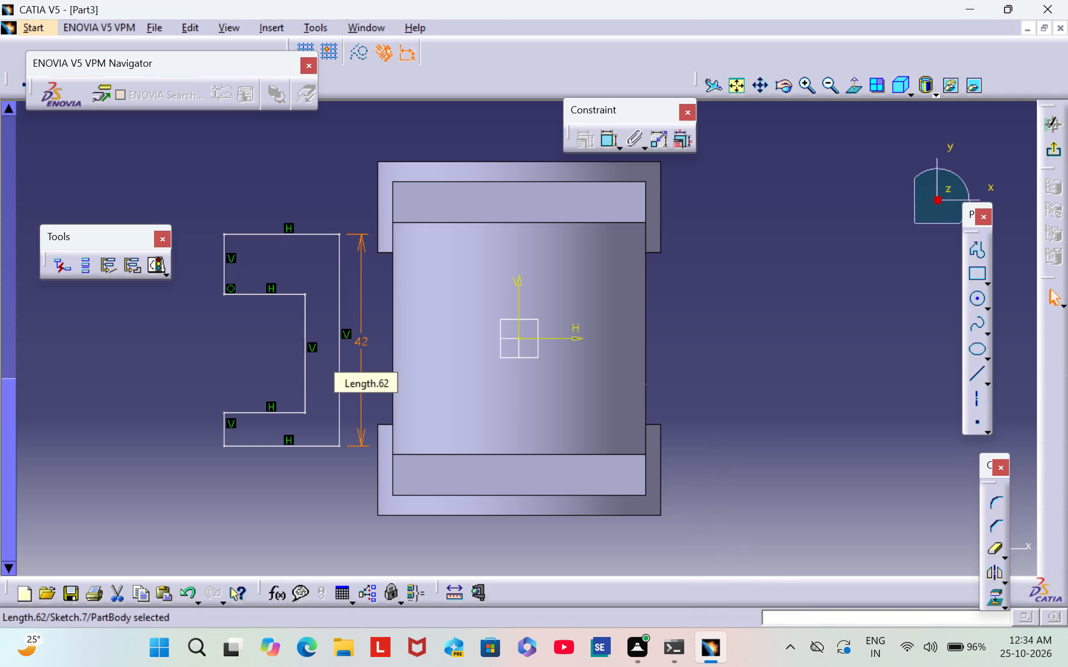
click(840, 424)
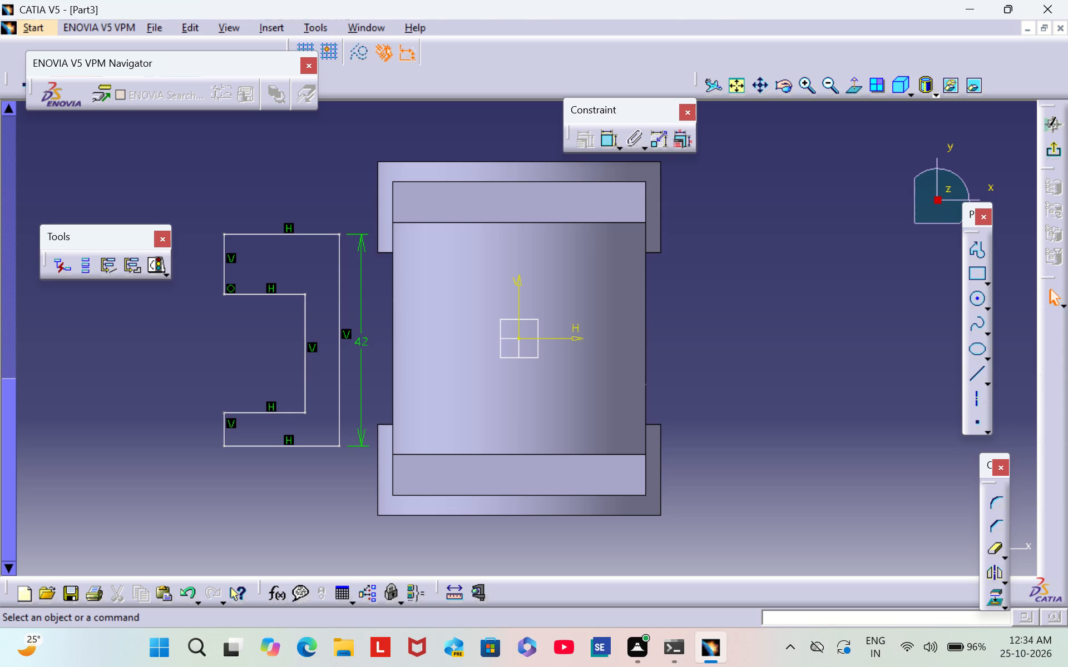
Constrain the endpoints of the C-profile's long back line as symmetric about the sketch's H axis.
click(611, 141)
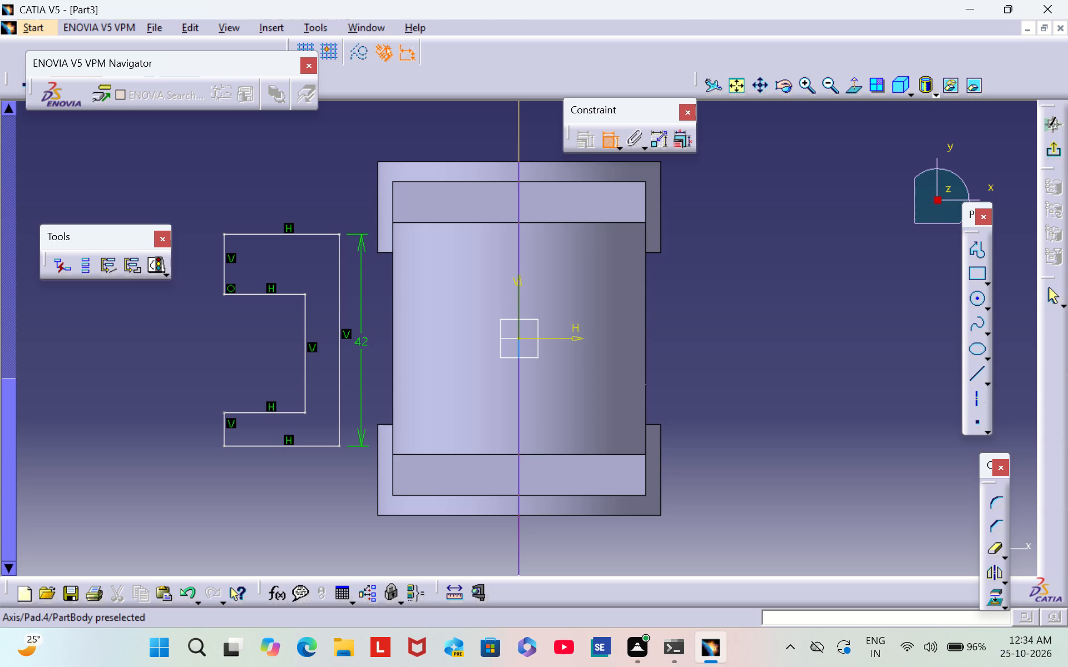
click(338, 234)
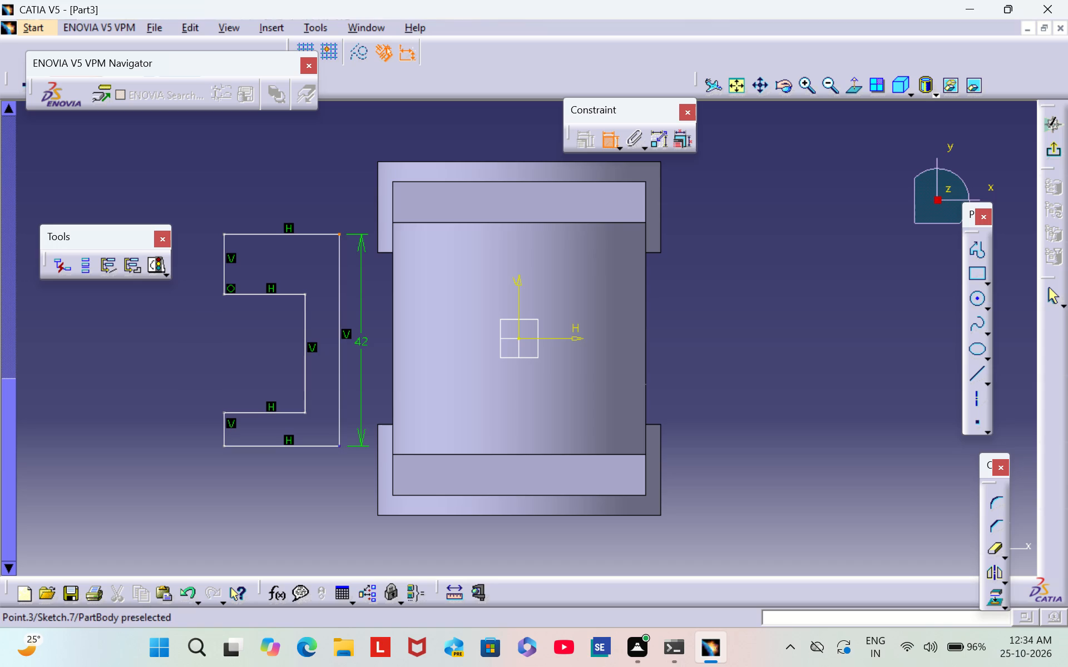
click(339, 444)
right_click(458, 340)
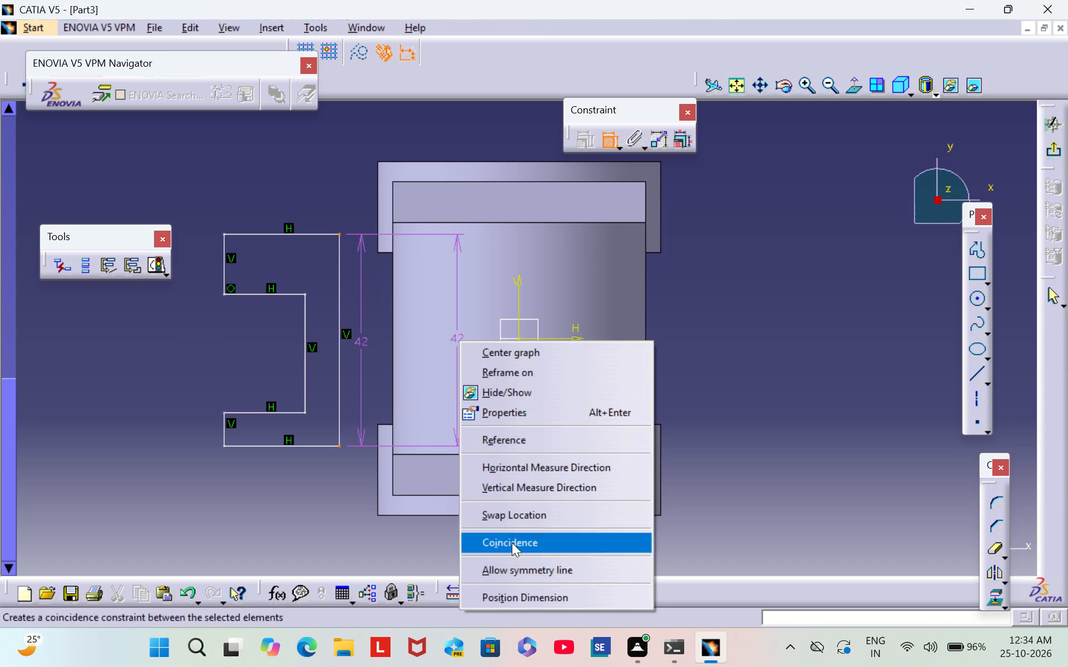
click(517, 569)
click(569, 338)
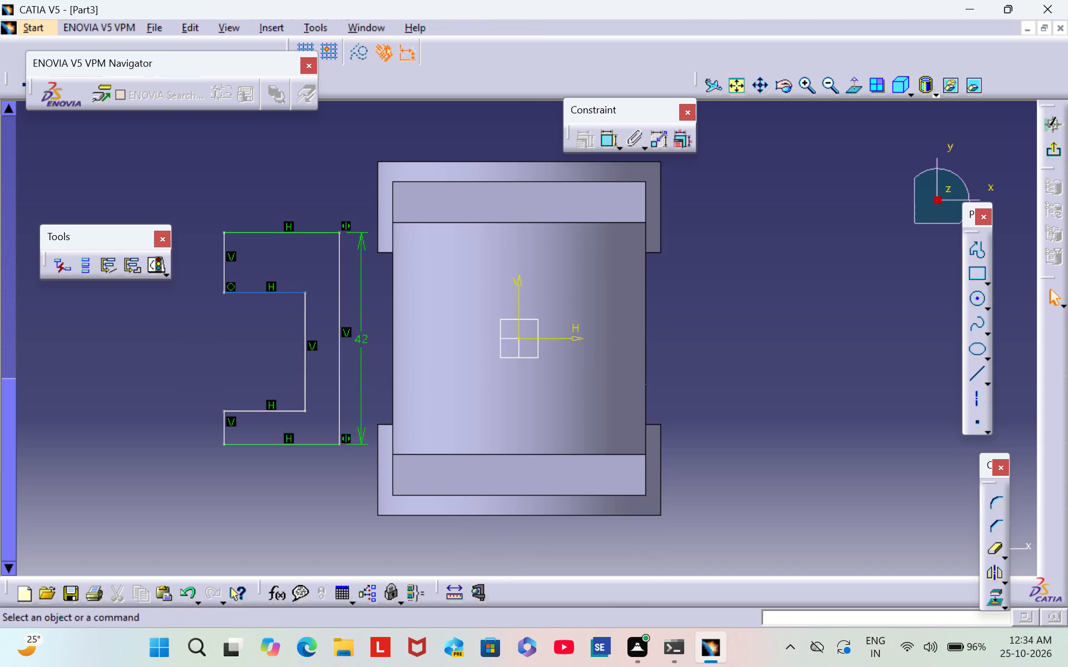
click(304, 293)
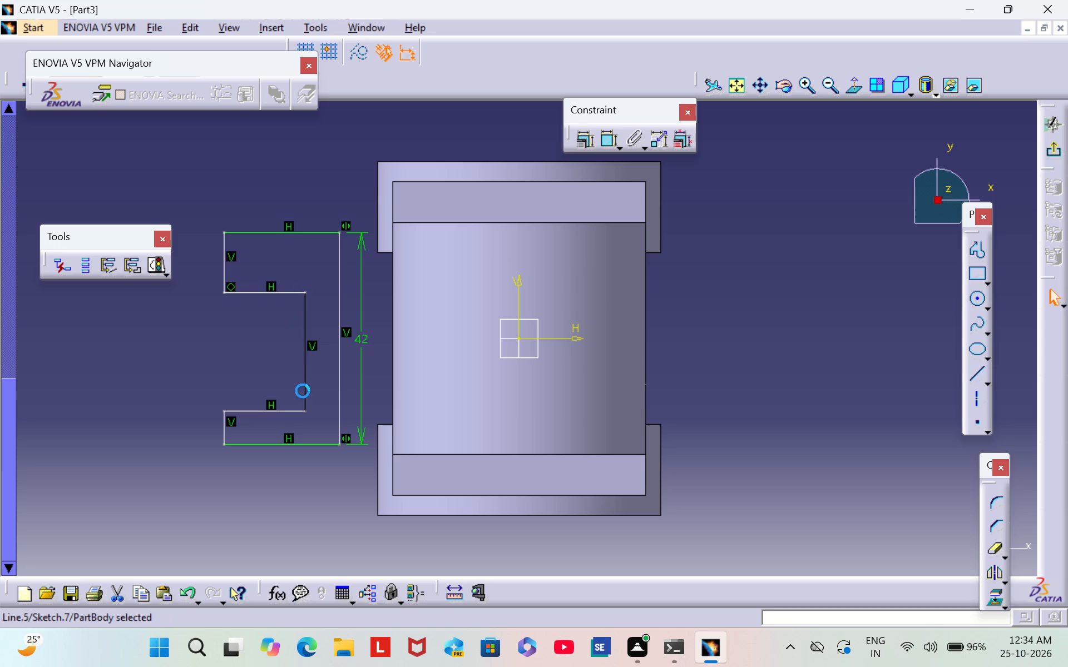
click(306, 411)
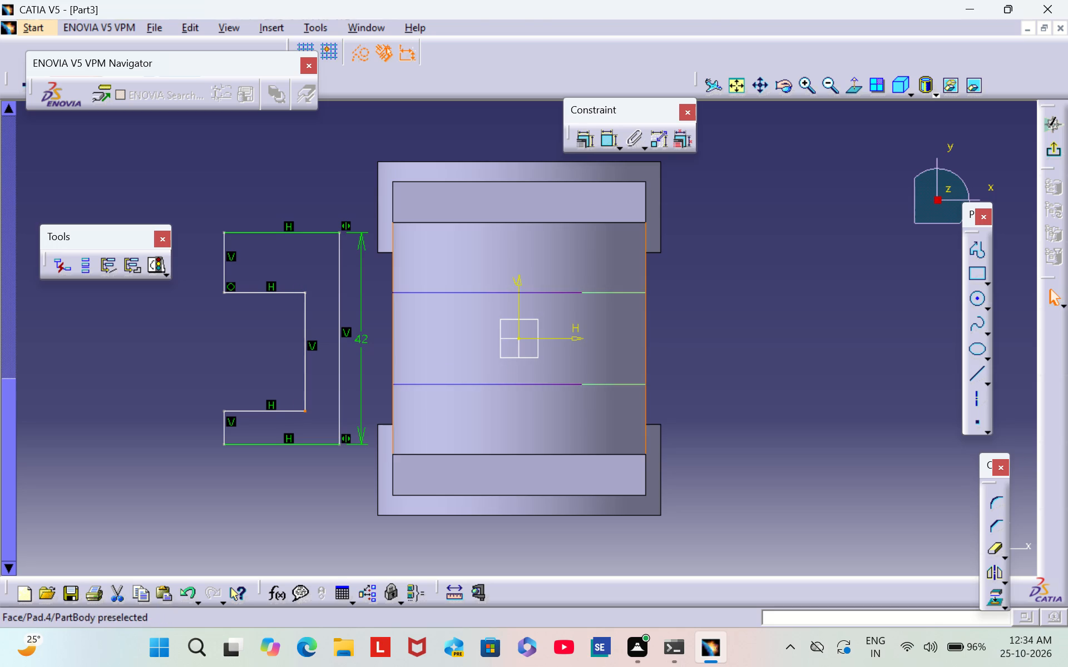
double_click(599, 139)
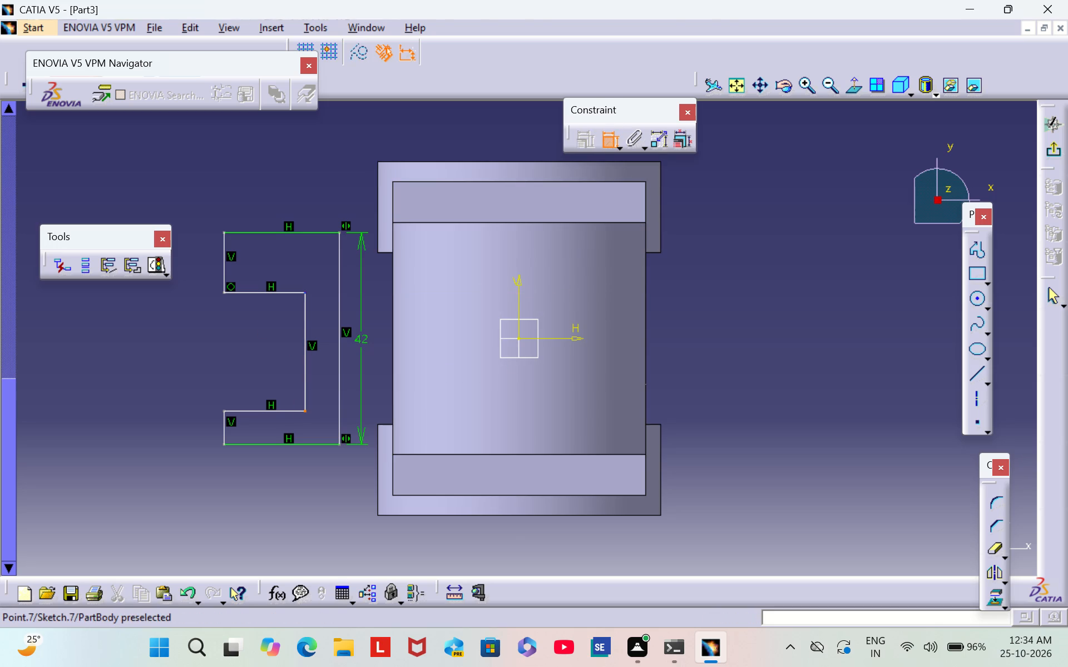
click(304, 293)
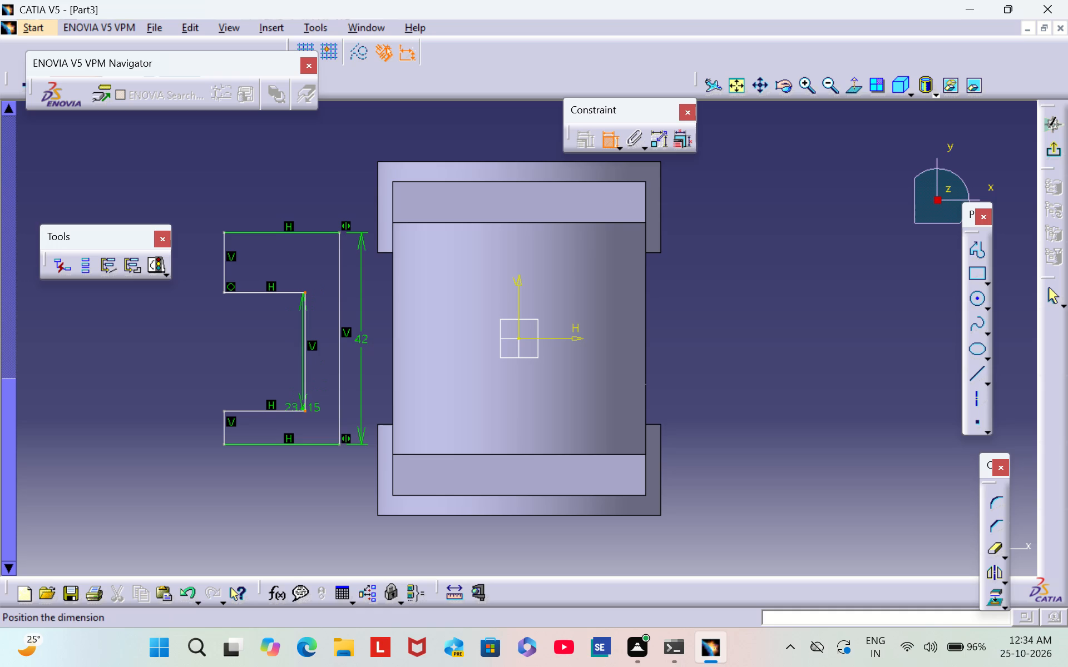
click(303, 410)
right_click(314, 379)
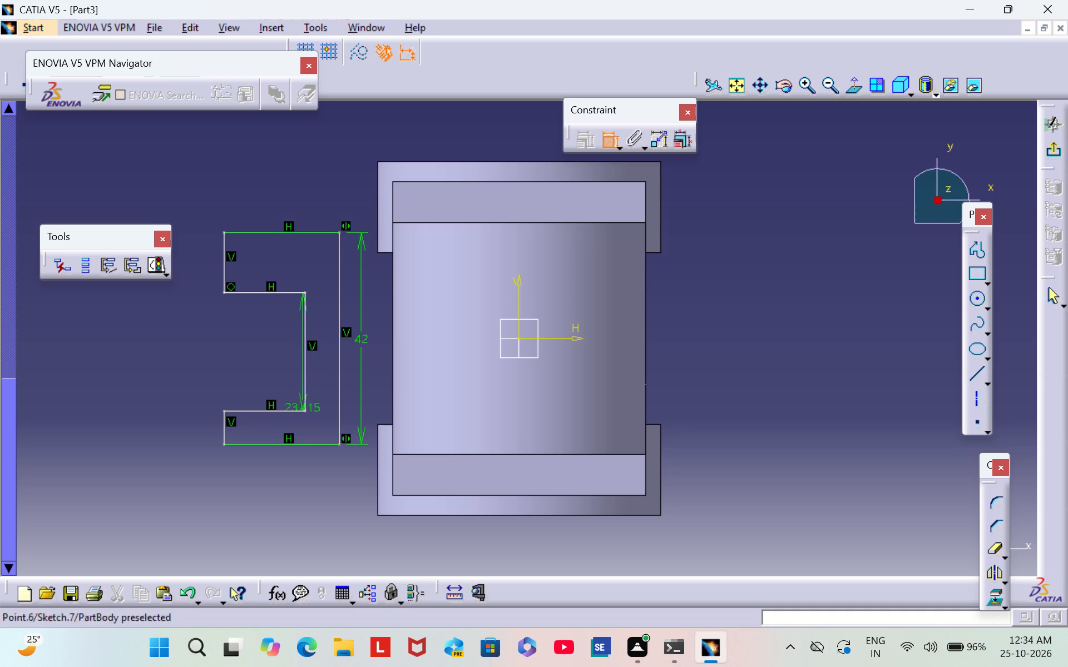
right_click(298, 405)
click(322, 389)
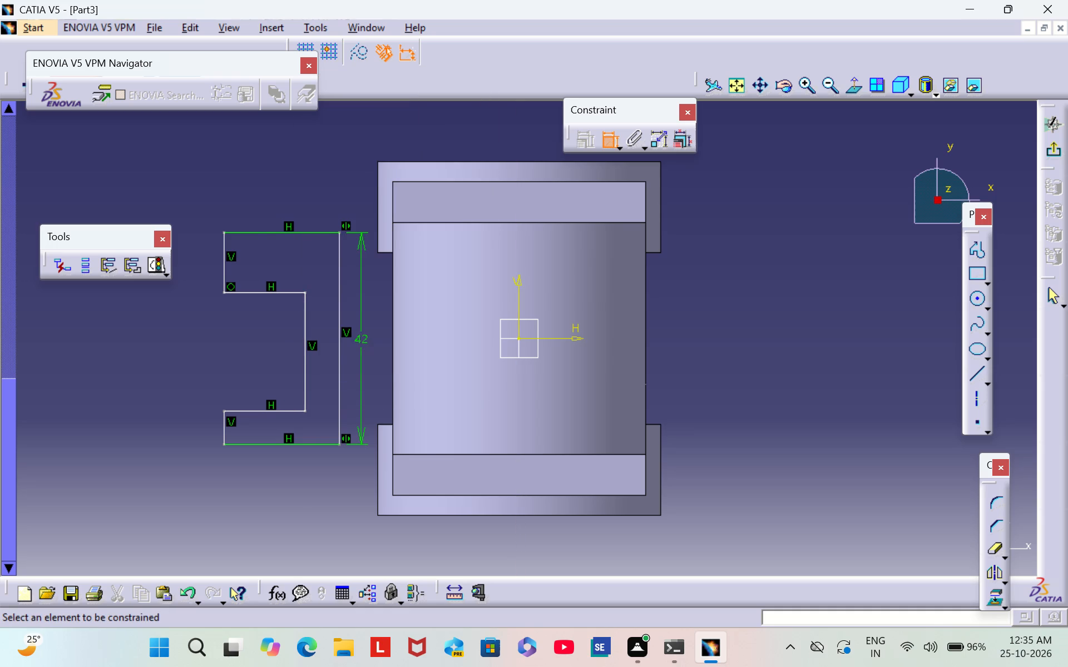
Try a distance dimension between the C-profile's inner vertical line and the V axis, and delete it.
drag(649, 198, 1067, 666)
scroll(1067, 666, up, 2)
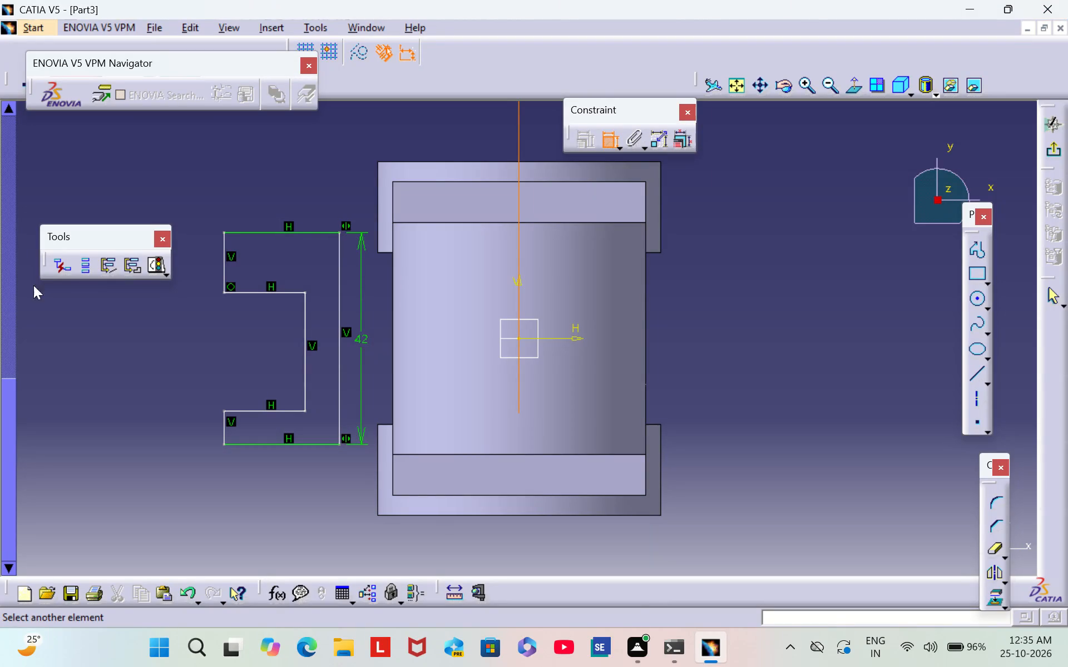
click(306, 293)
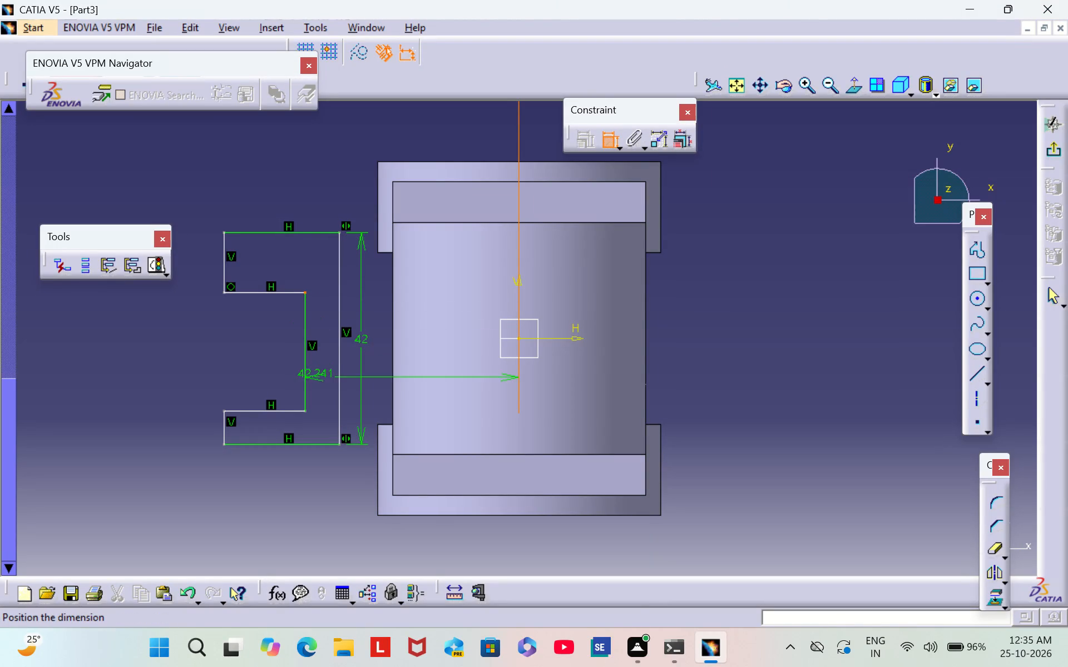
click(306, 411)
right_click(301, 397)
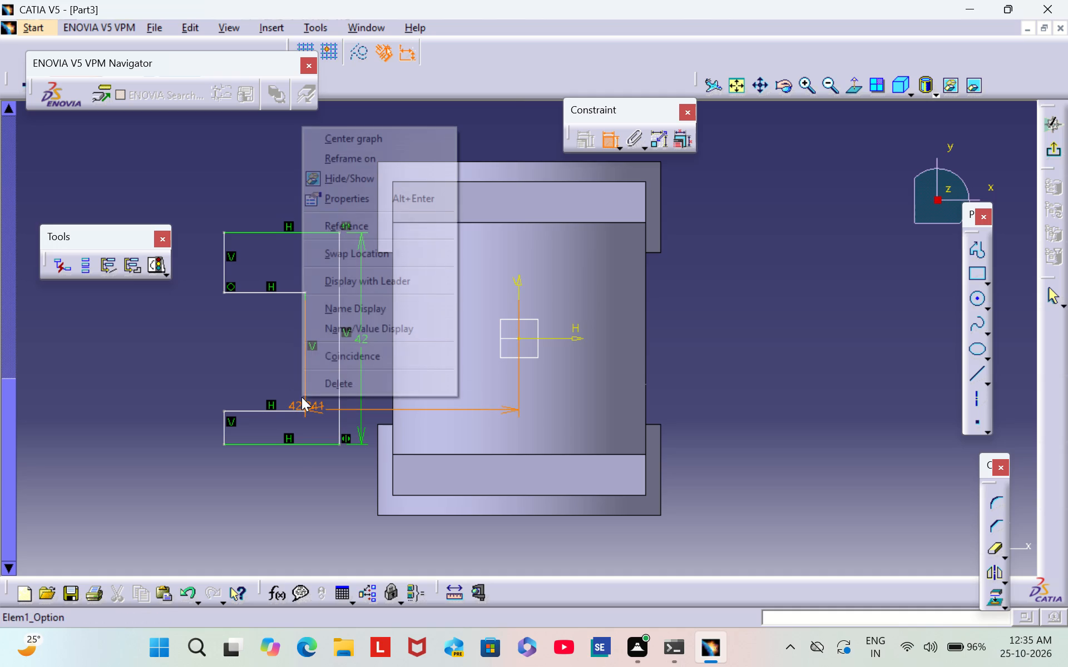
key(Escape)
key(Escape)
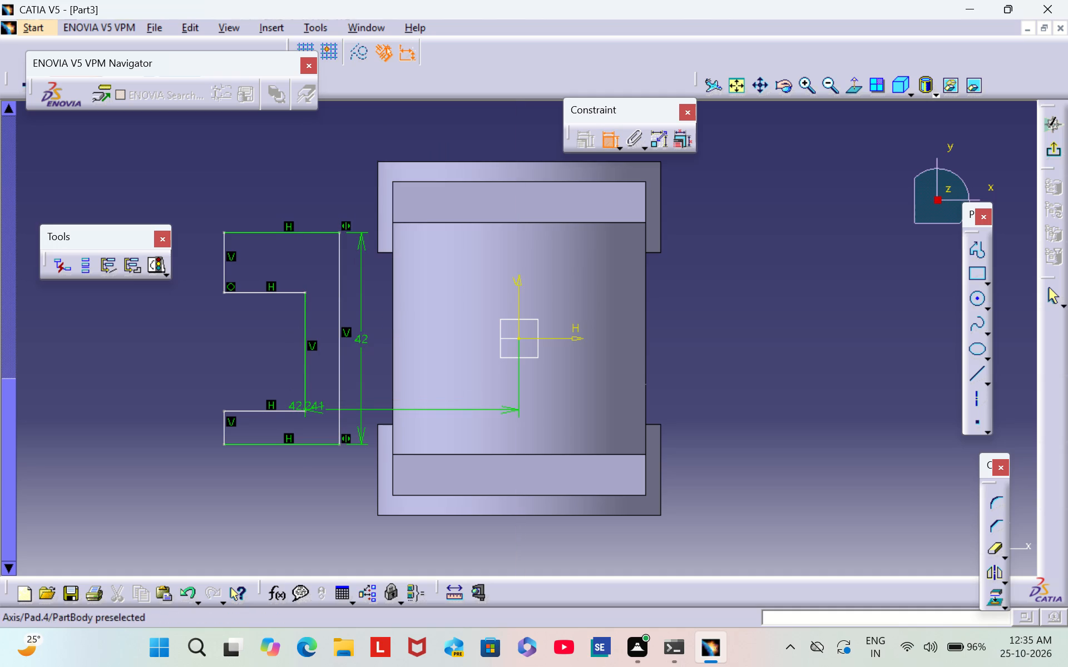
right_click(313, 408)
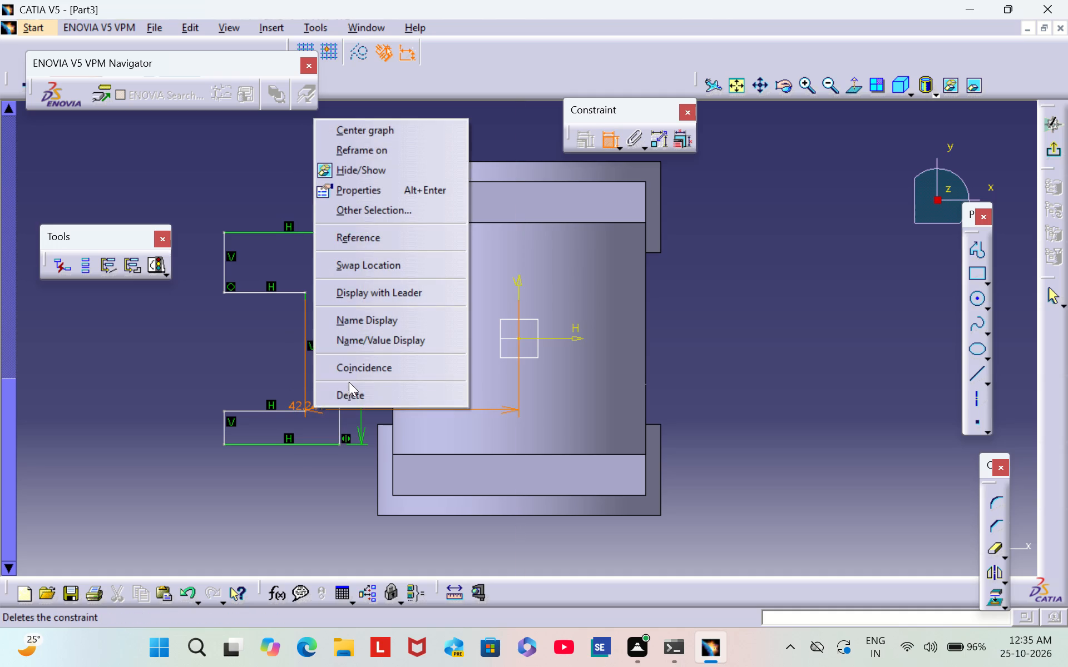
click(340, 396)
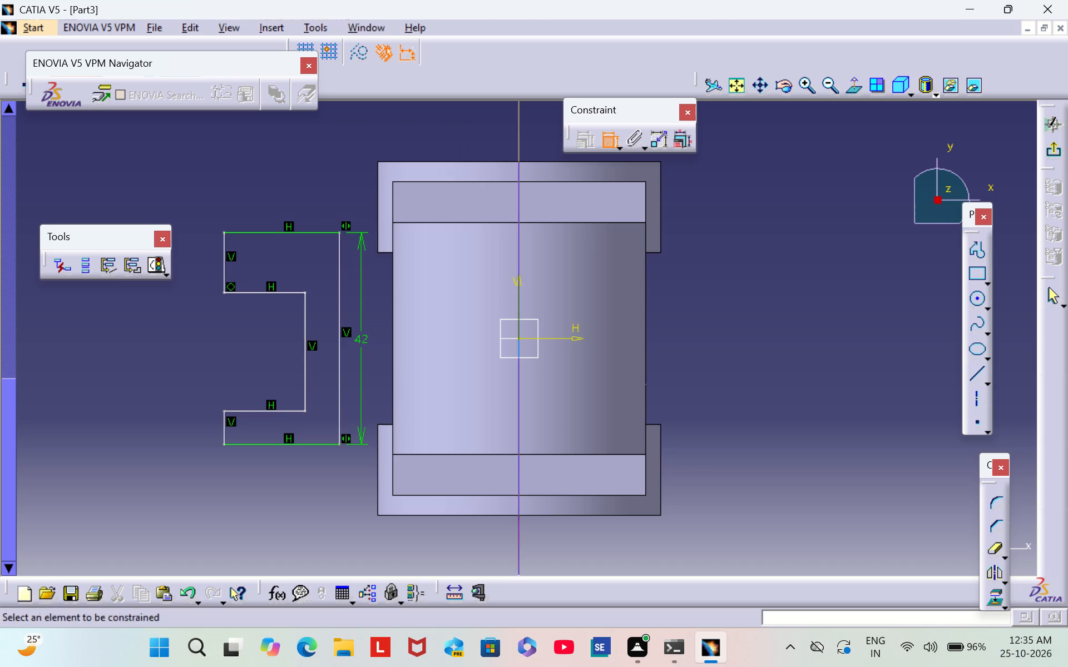
Constrain the endpoints of the C-profile's inner vertical line as symmetric about the H axis.
click(303, 293)
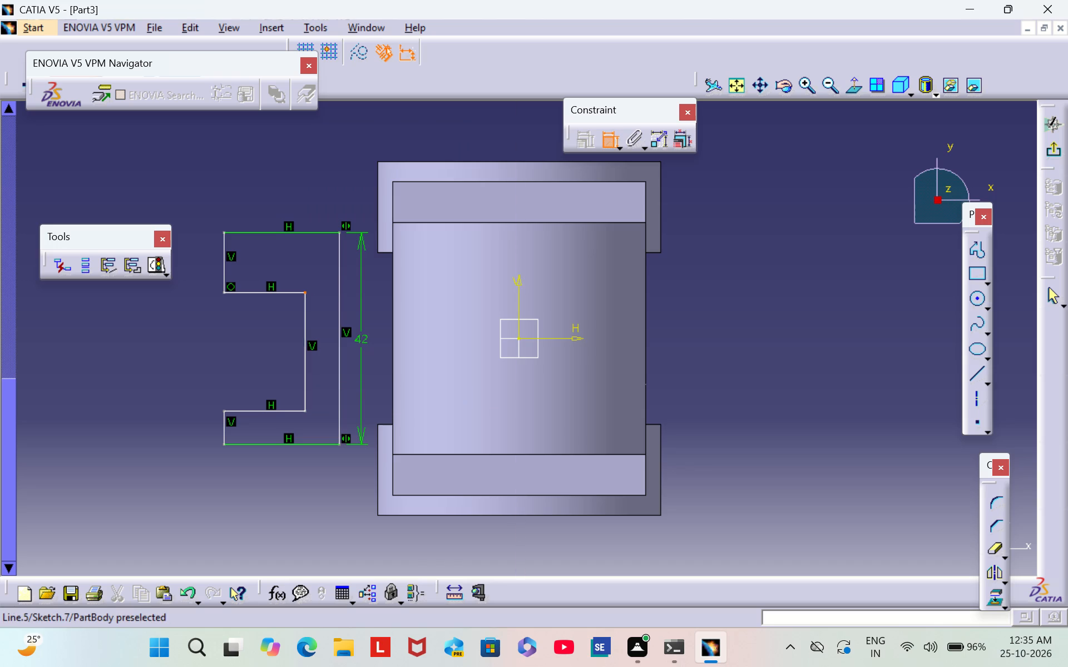
click(306, 409)
right_click(316, 369)
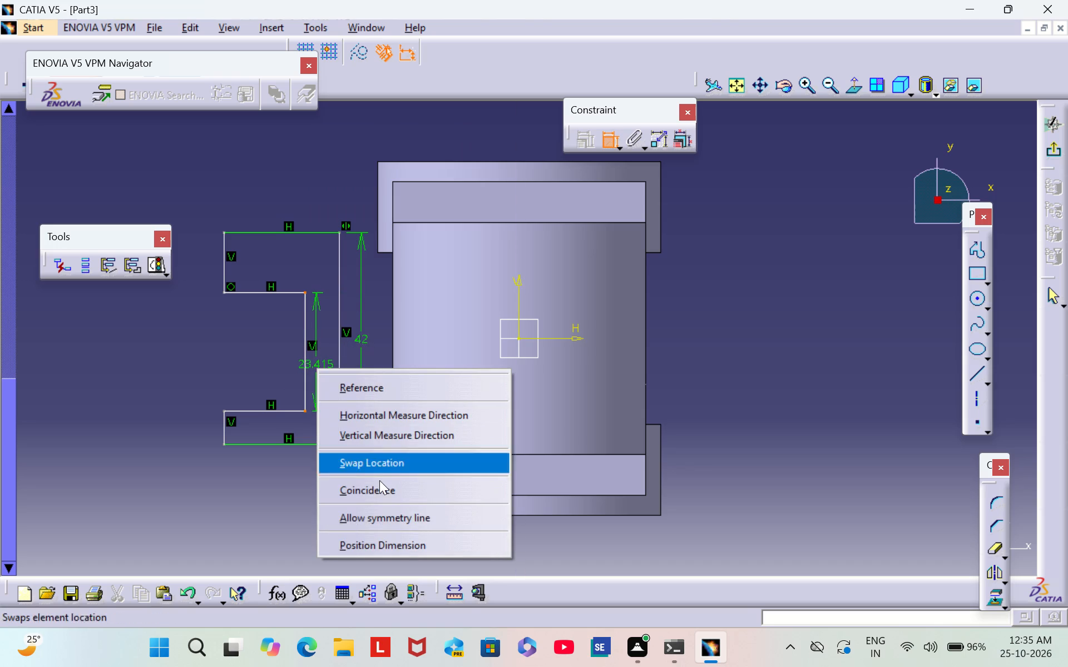
click(392, 516)
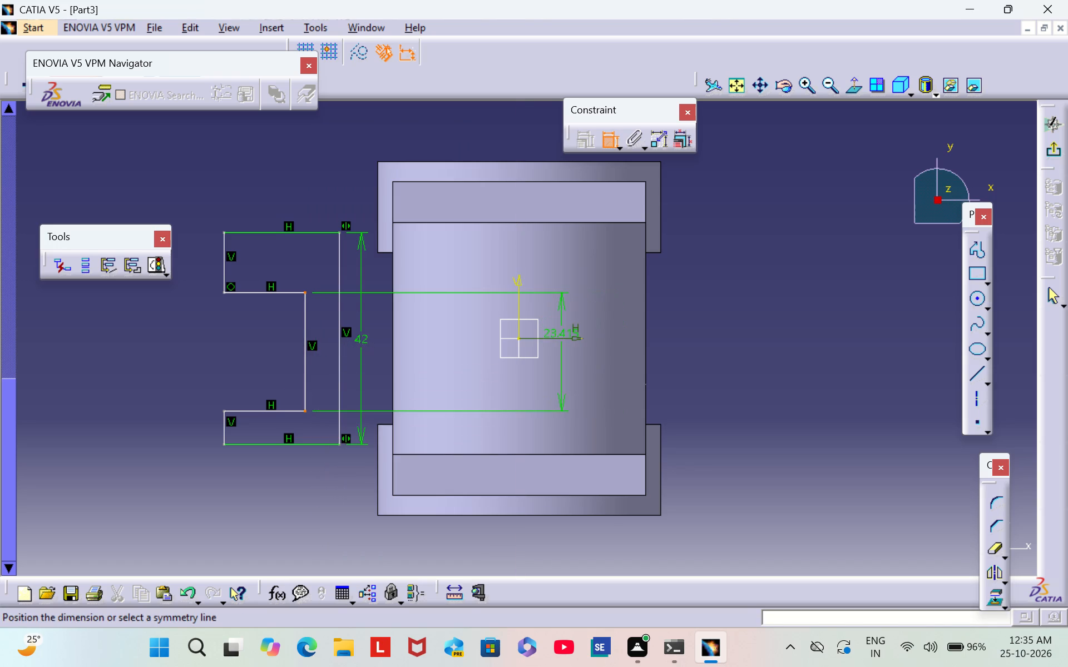
click(563, 335)
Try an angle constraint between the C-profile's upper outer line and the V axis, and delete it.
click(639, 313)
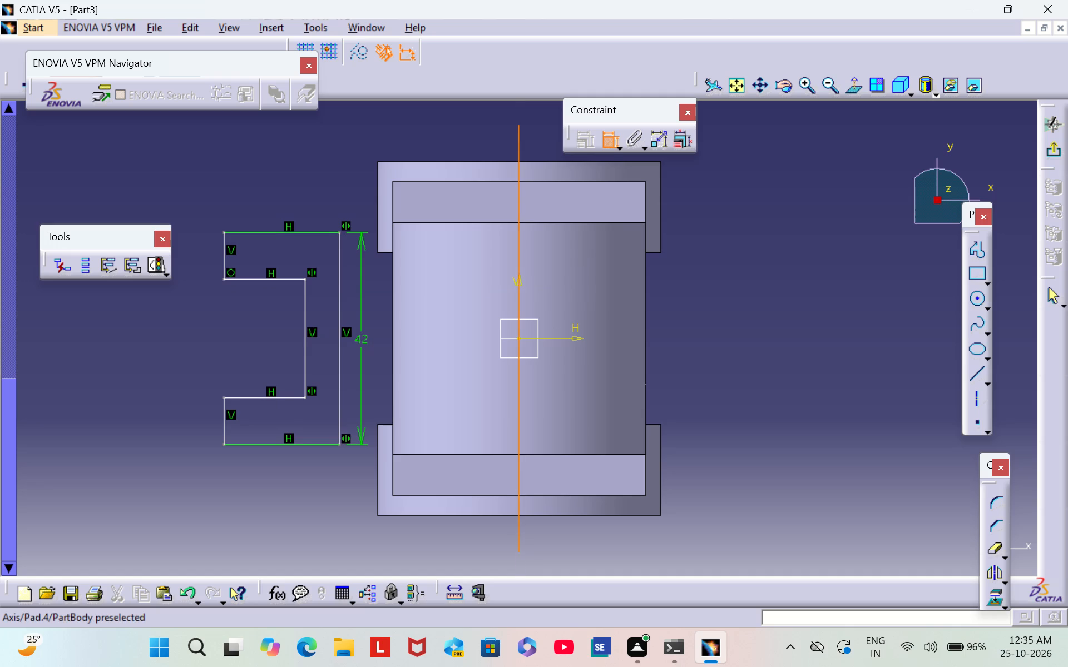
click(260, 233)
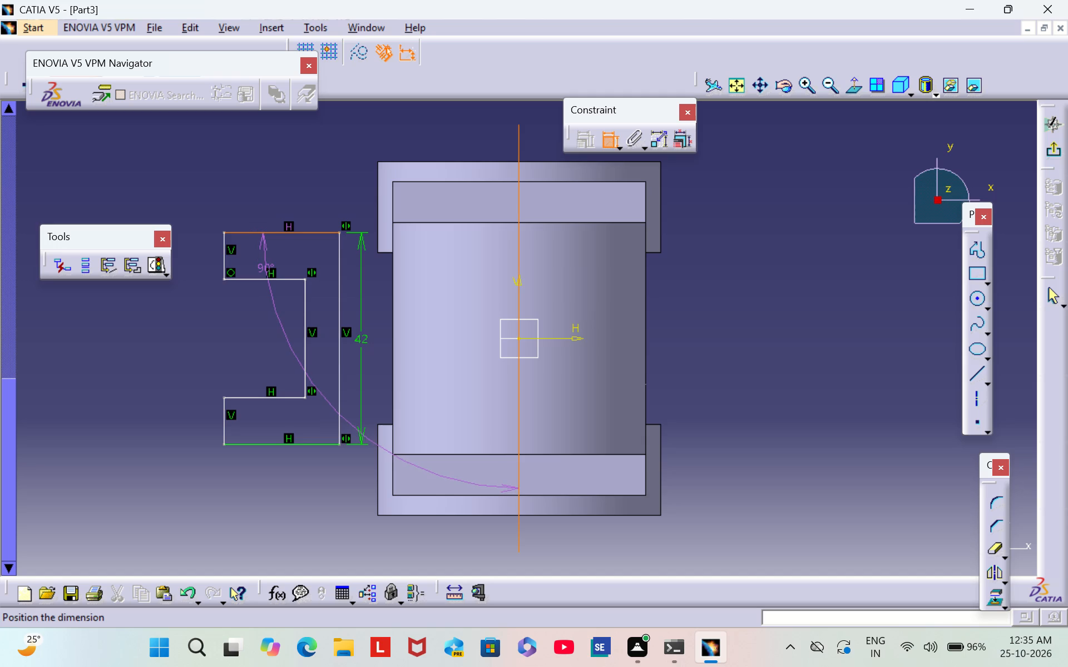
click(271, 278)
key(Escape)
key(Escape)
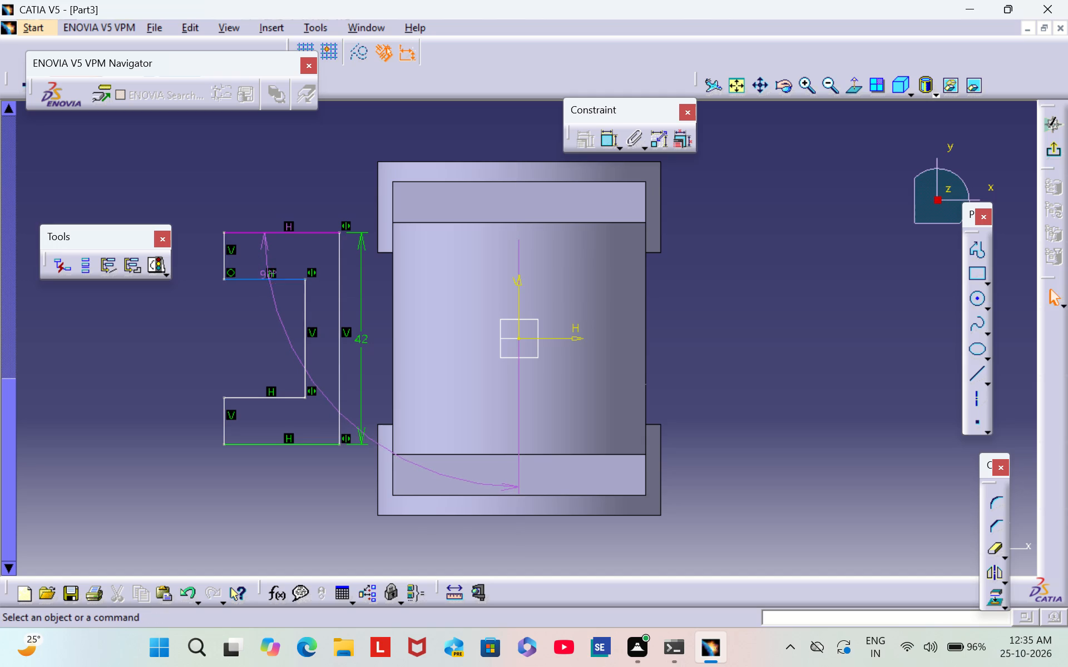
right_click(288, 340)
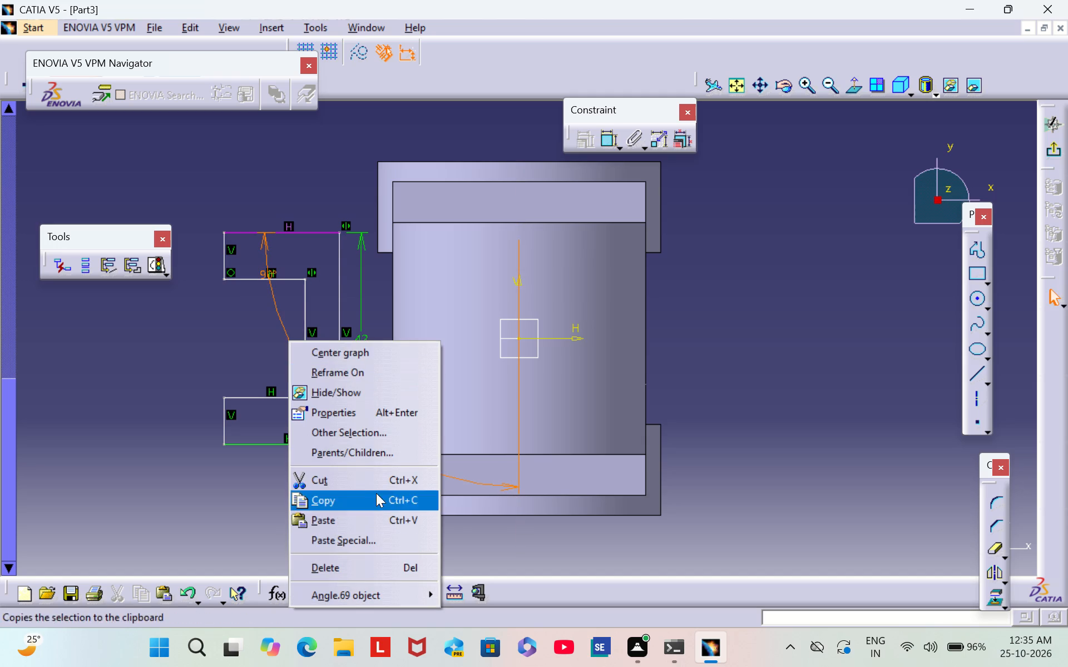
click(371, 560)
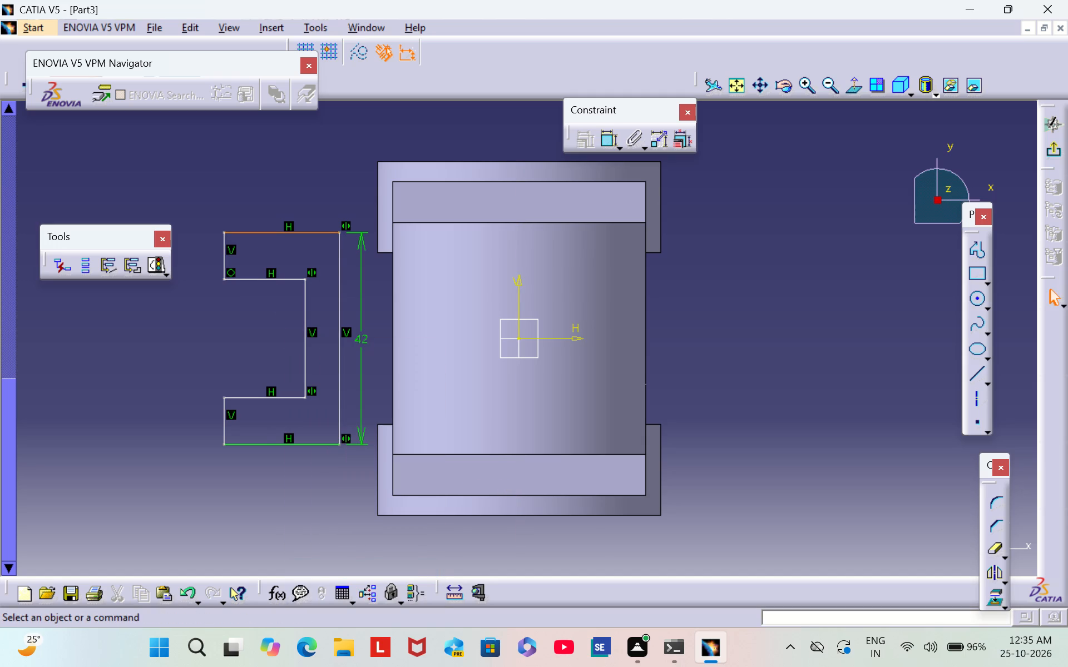
Dimension the upper arm's thickness between its outer and inner horizontal lines and set it to 12 mm.
double_click(602, 142)
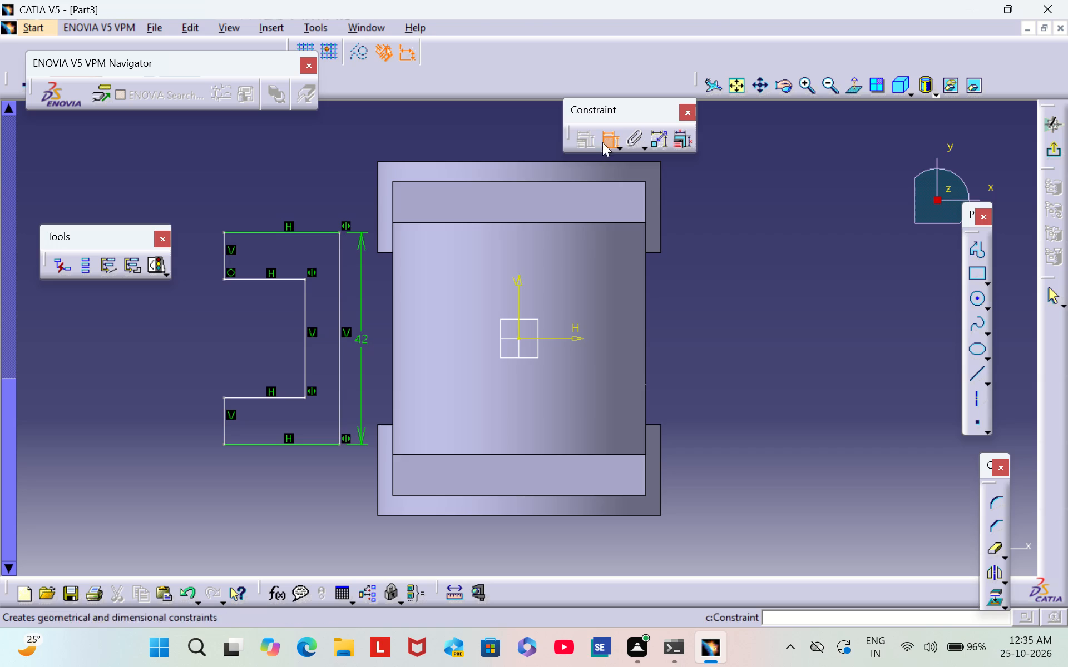
click(259, 233)
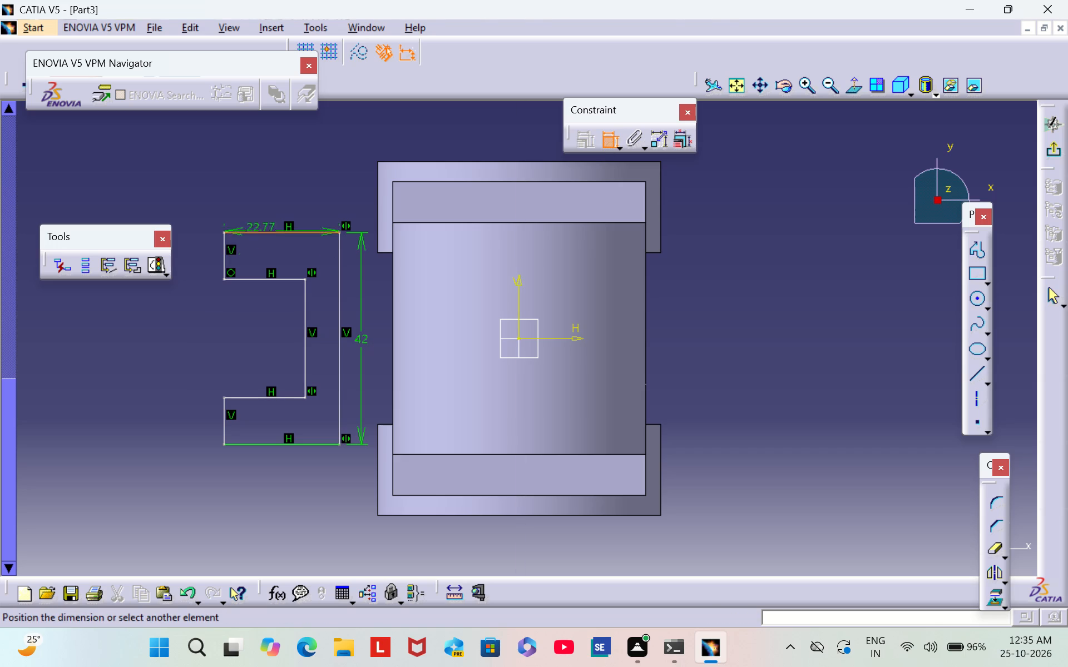
click(273, 276)
click(274, 261)
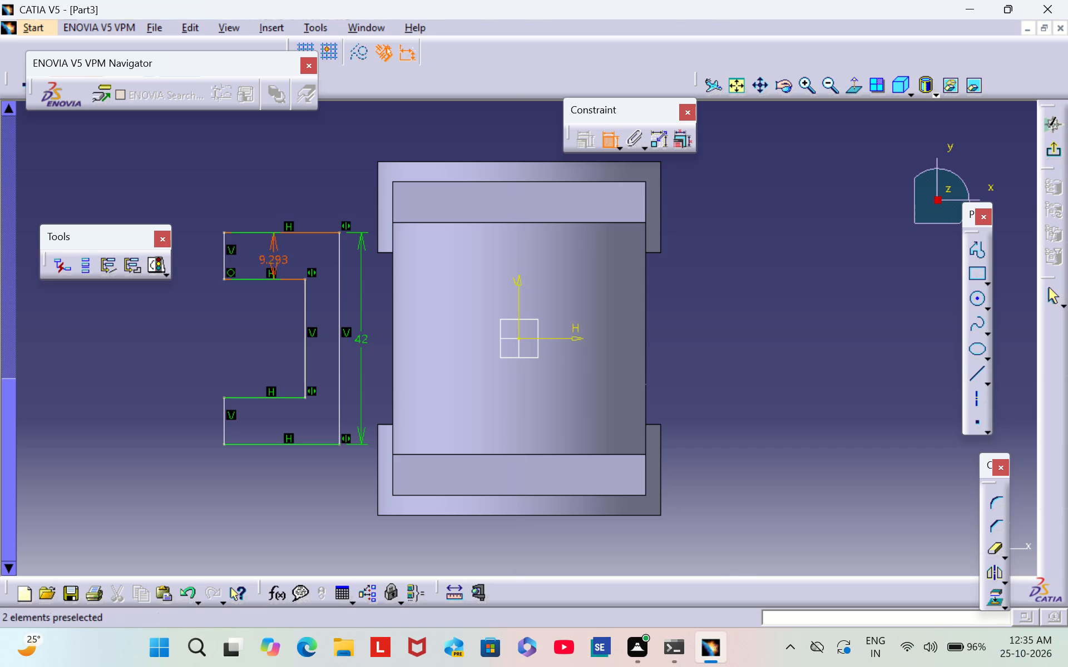
double_click(270, 255)
key(BackSpace)
text(12)
key(Return)
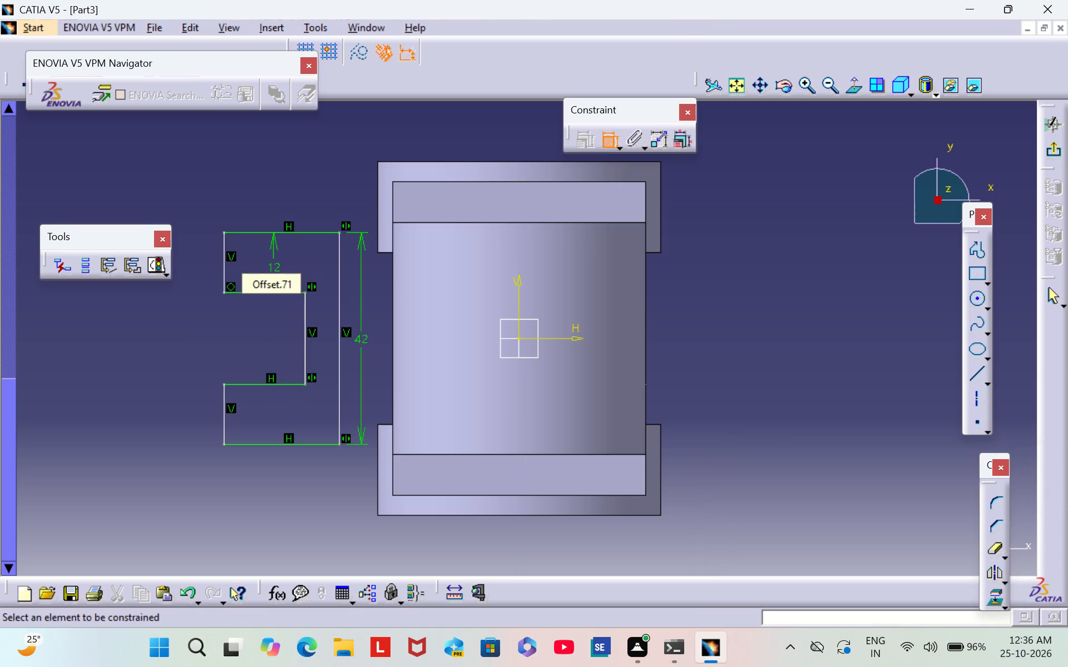
click(704, 271)
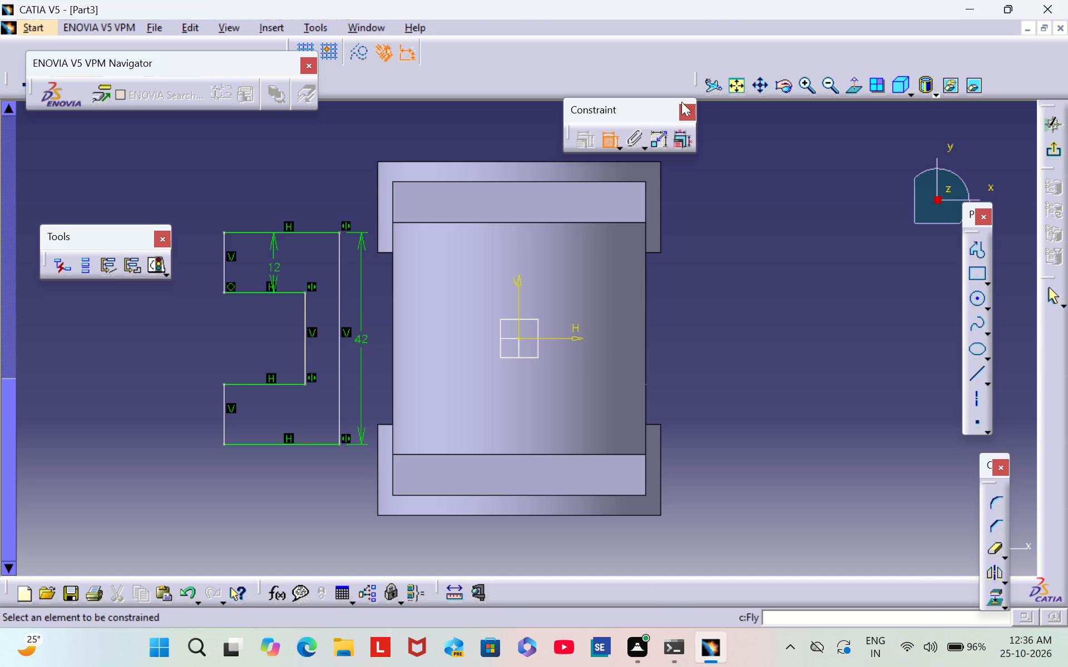
Dimension the length of the C-profile's lower outer horizontal line and set it to 30 mm.
click(272, 442)
click(268, 474)
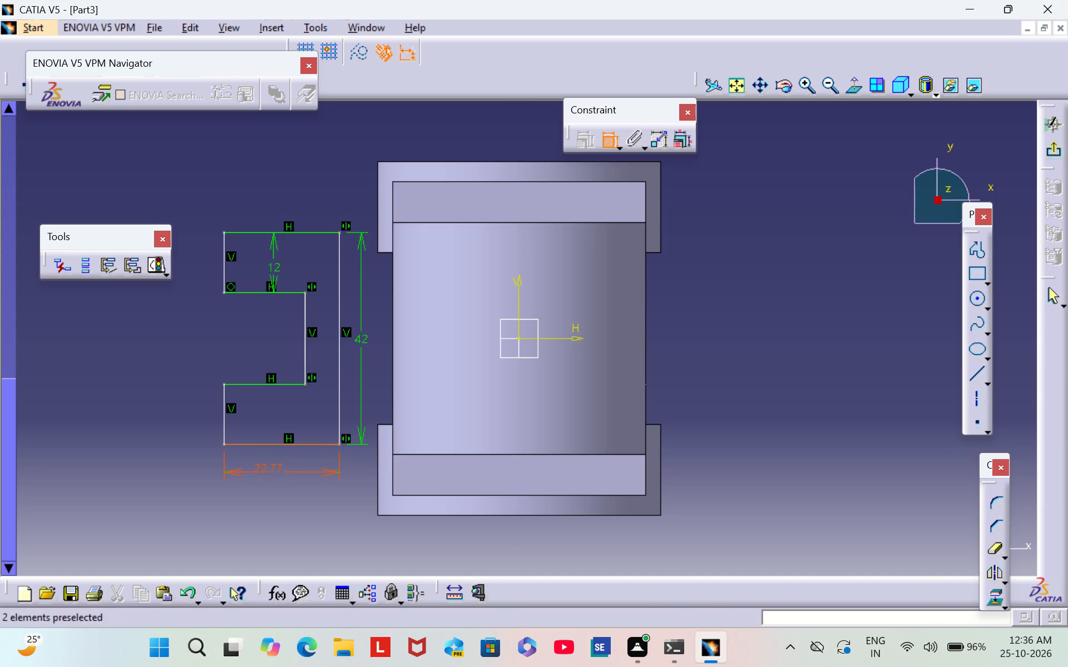
double_click(264, 467)
key(BackSpace)
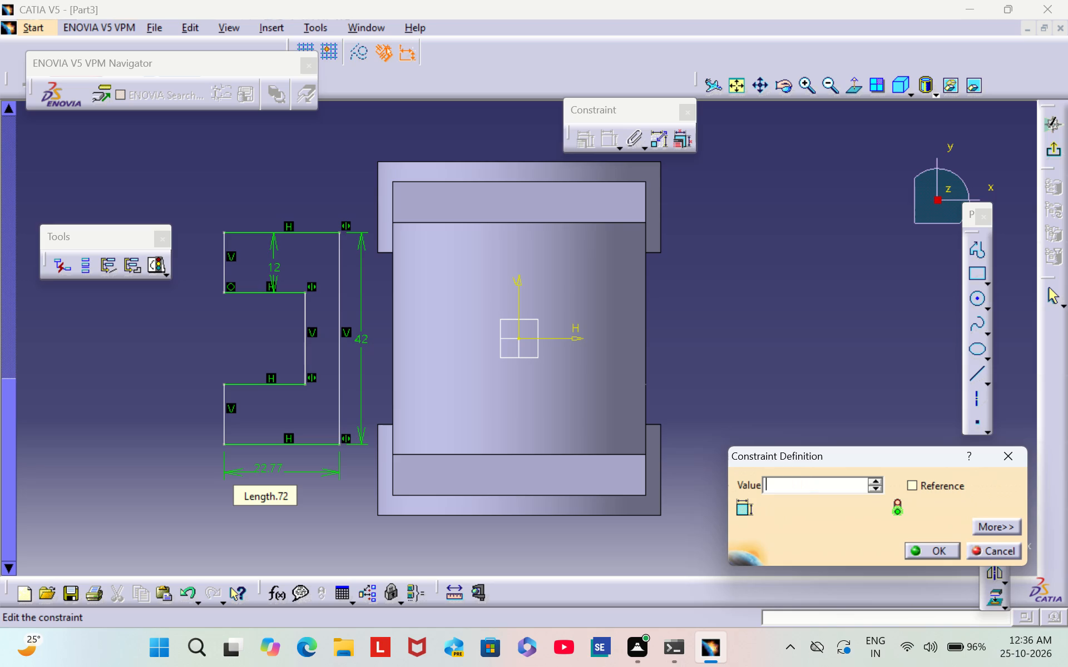
key(3)
key(0)
key(Return)
click(736, 420)
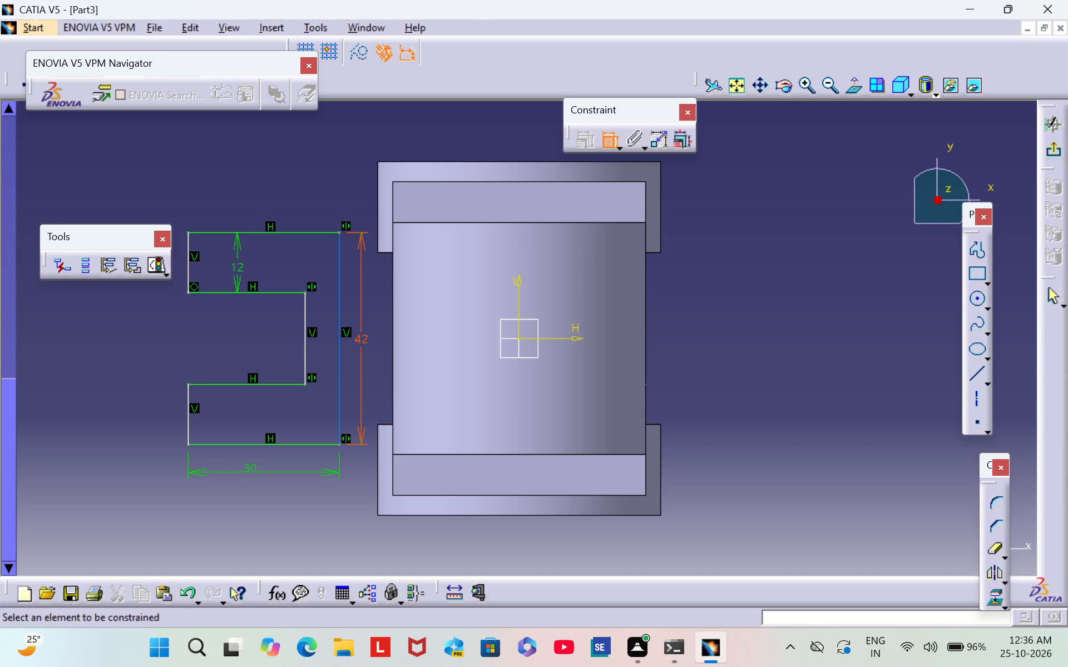
Dimension the distance from the C-profile's lower arm-end line to the V axis and set it to 85 mm.
click(189, 421)
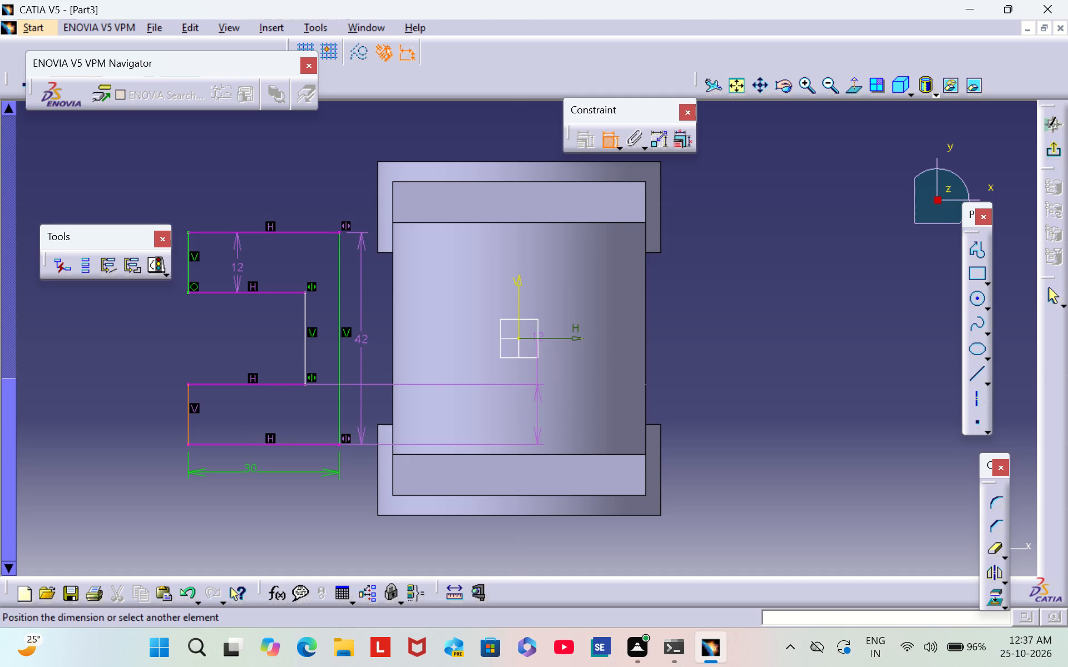
click(517, 338)
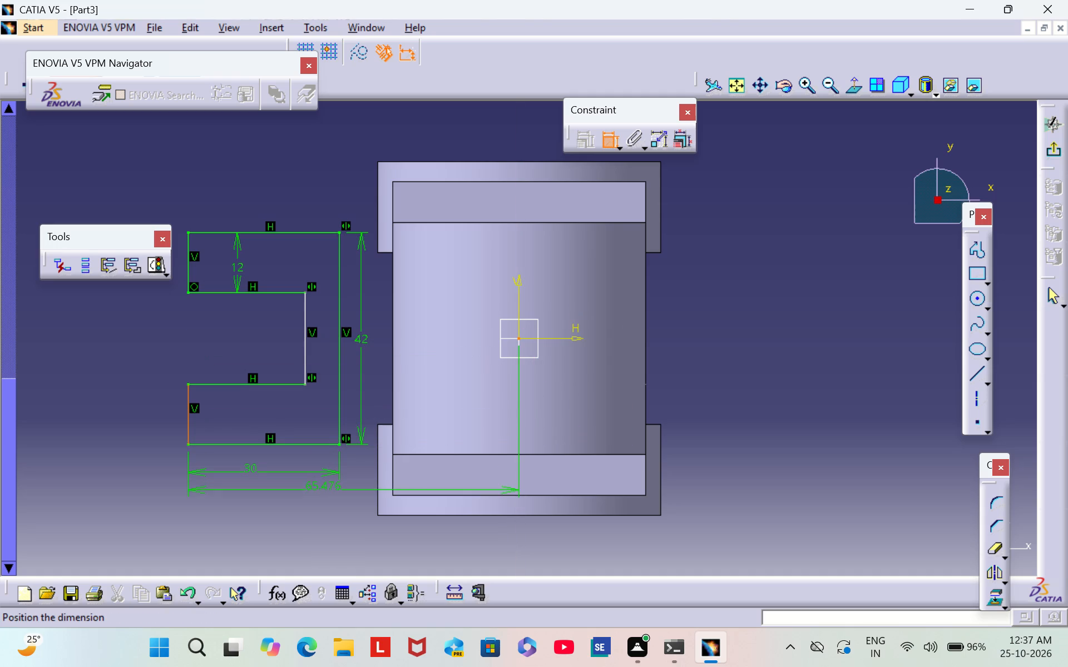
click(323, 511)
double_click(325, 508)
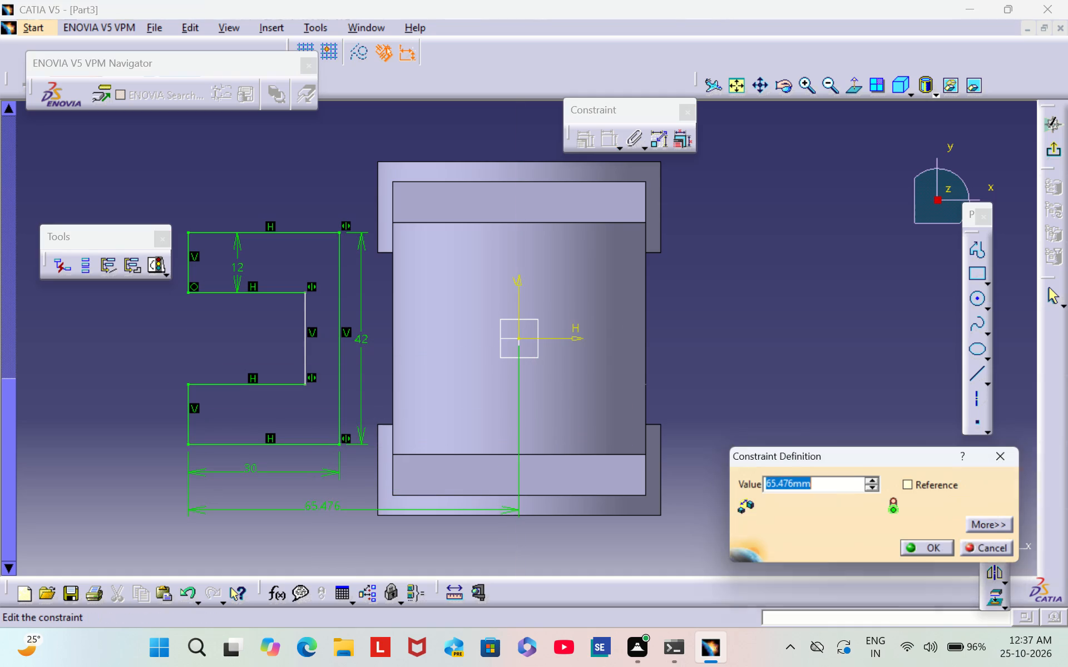
key(BackSpace)
text(85)
key(Return)
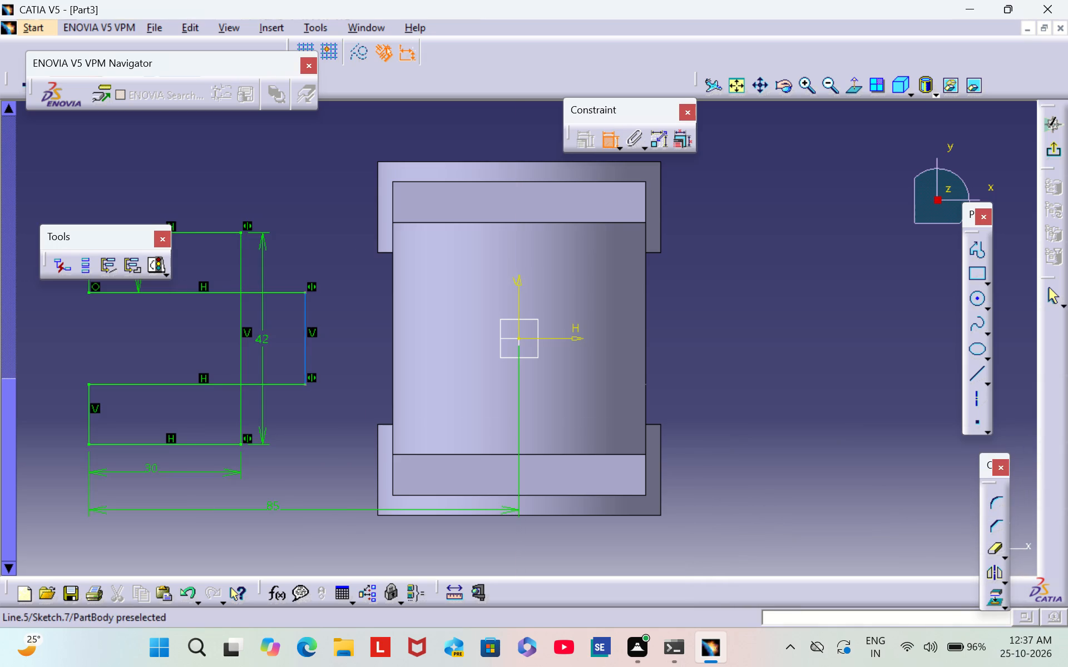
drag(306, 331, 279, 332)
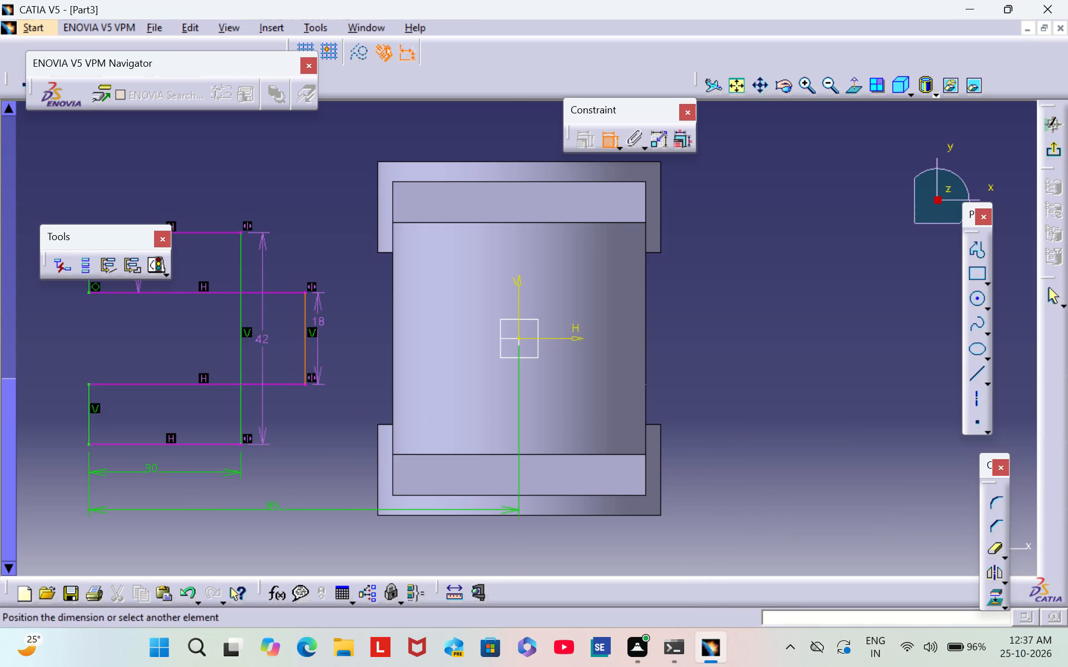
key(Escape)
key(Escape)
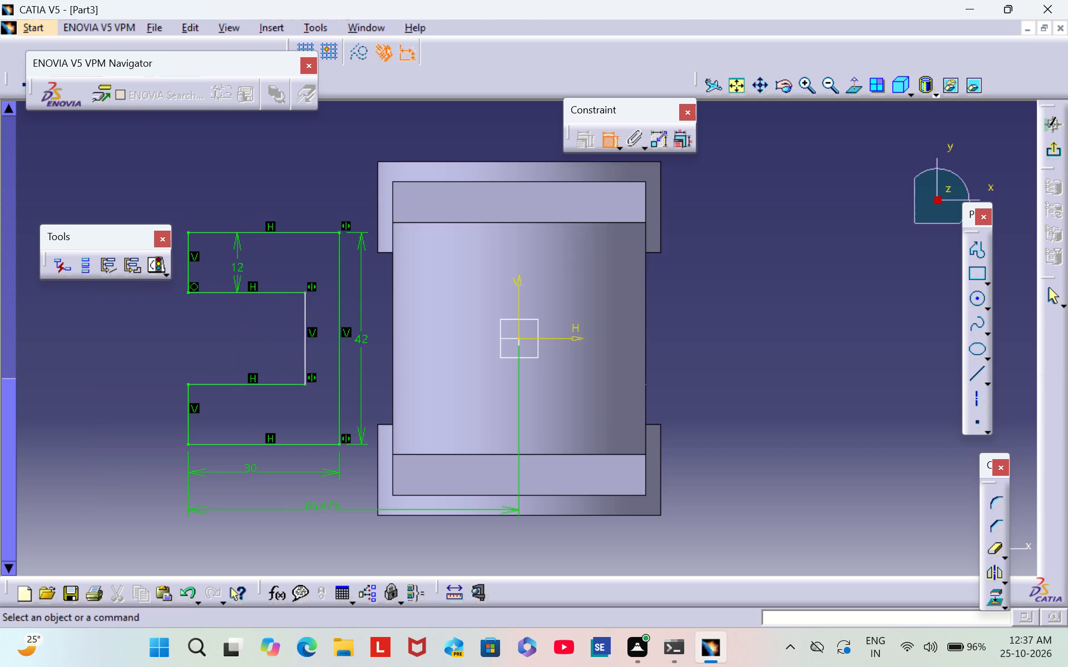
Set the offset between the C-profile's lower arm-end line and the V axis to 85 mm.
double_click(322, 504)
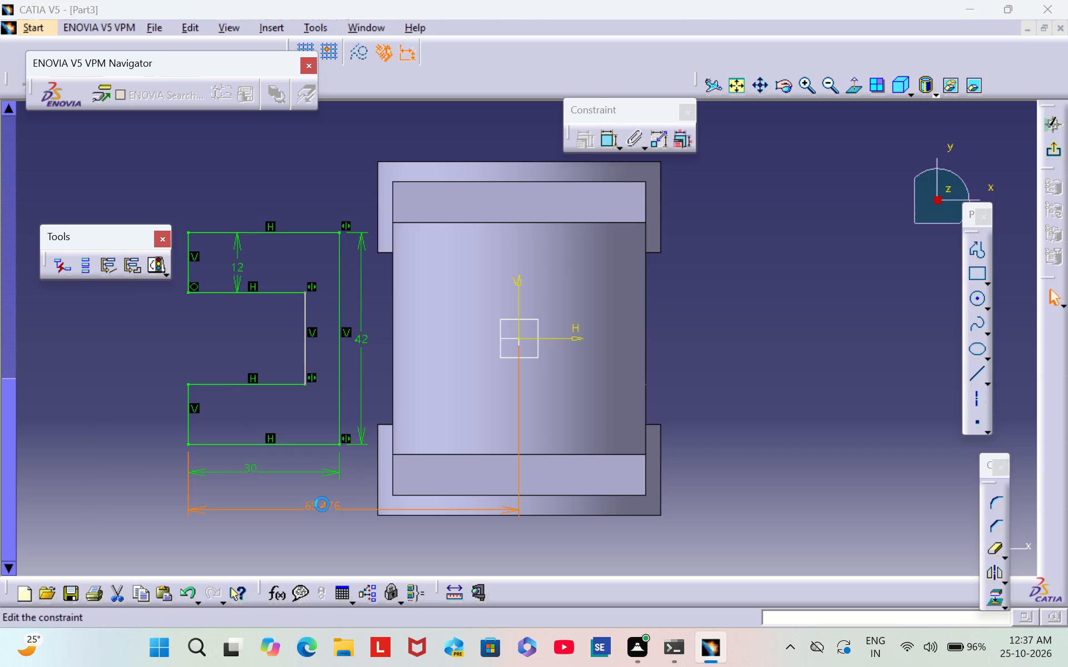
key(BackSpace)
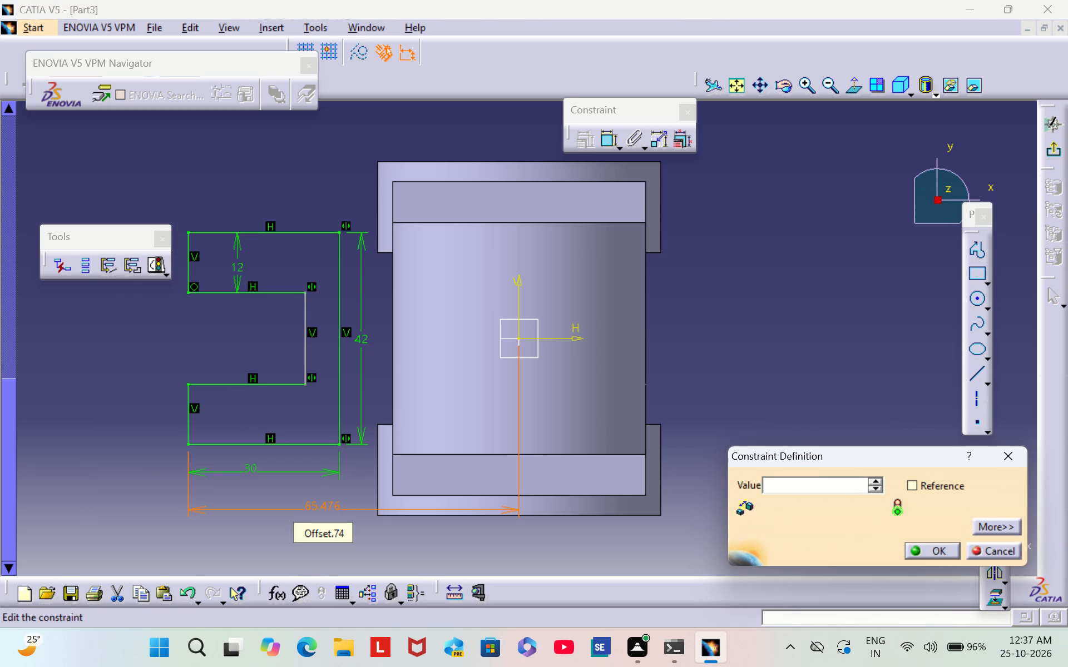
text(85)
key(Return)
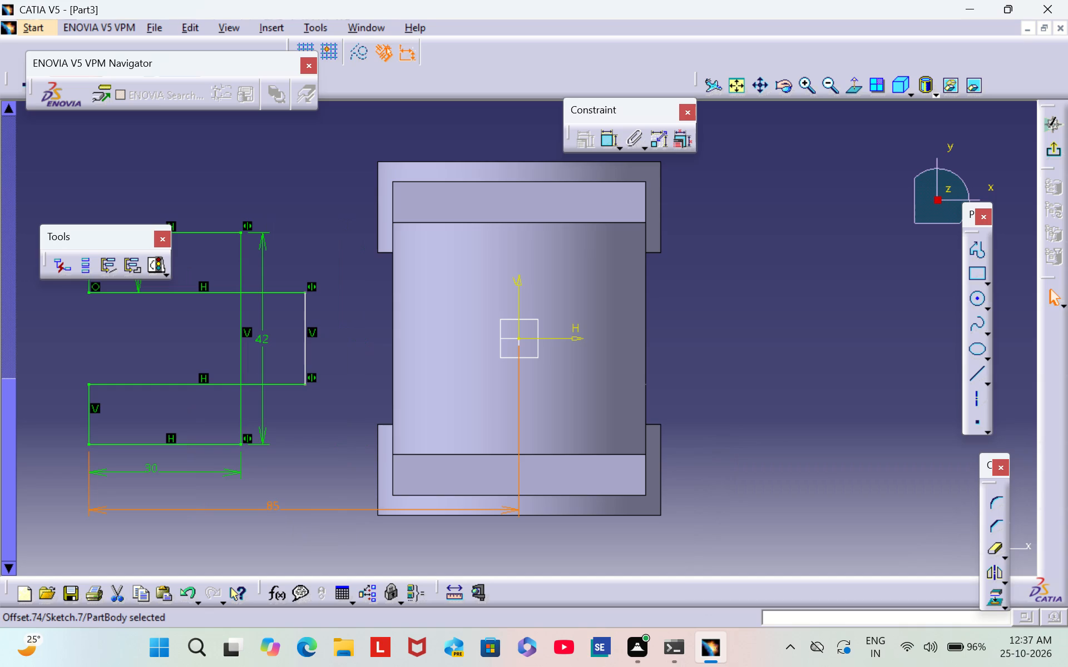
click(322, 499)
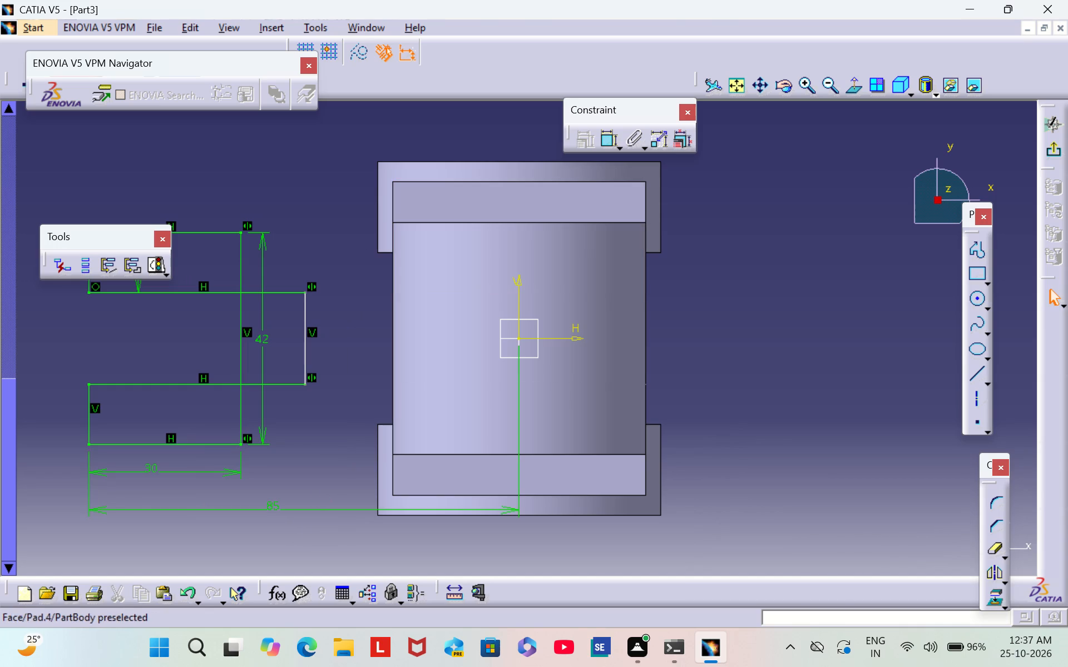
Move the C-profile's inner vertical line back inside the profile, about 8.5 mm from the outer vertical line.
drag(306, 333, 288, 332)
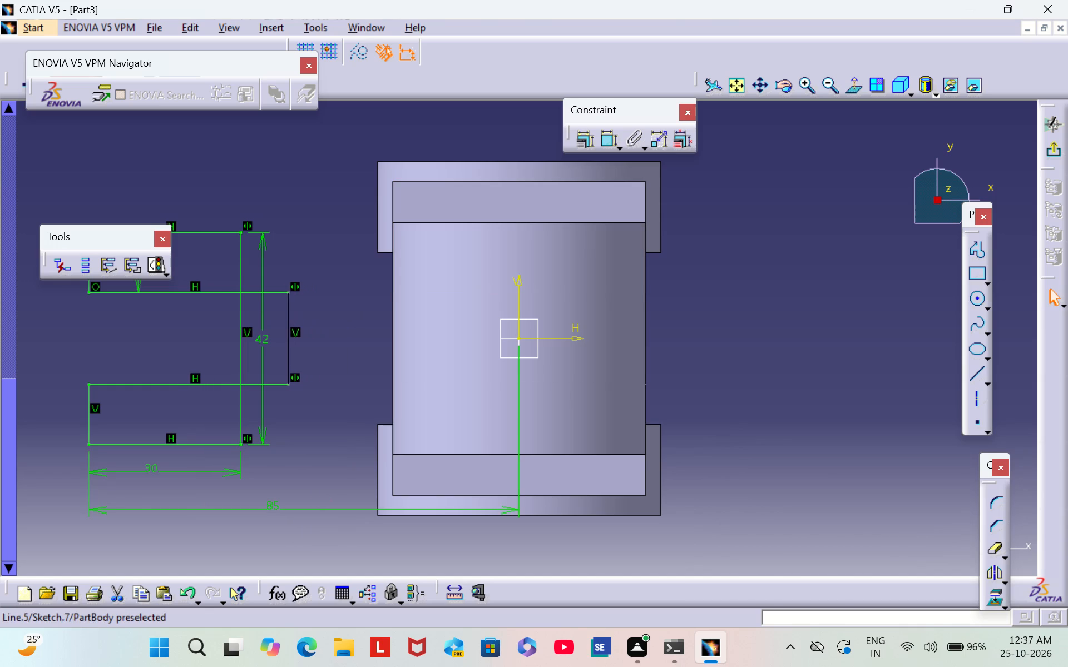
drag(288, 332, 197, 341)
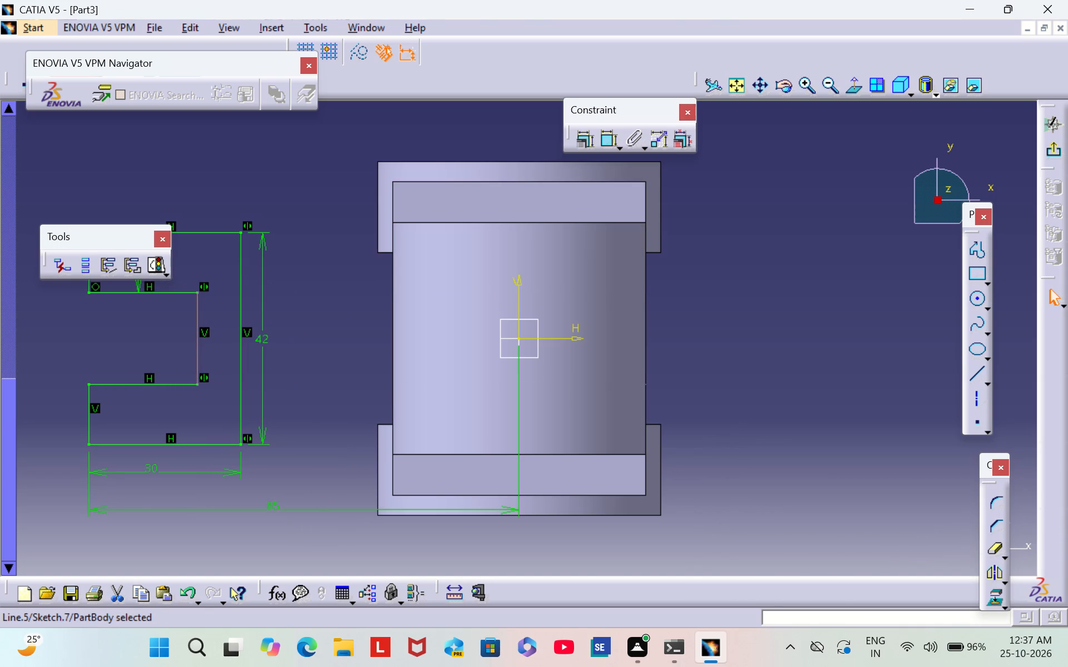
click(314, 346)
Dimension the C-profile's web between its inner and outer vertical lines, set it to 12 mm, and exit the sketch.
middle_drag(325, 327, 348, 326)
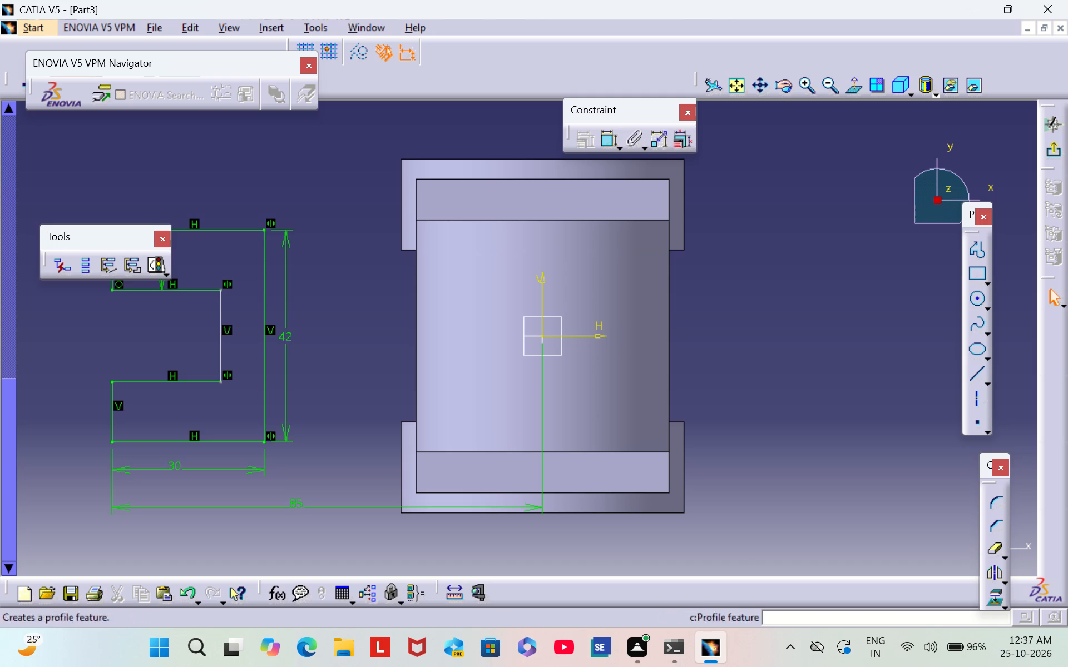
click(611, 140)
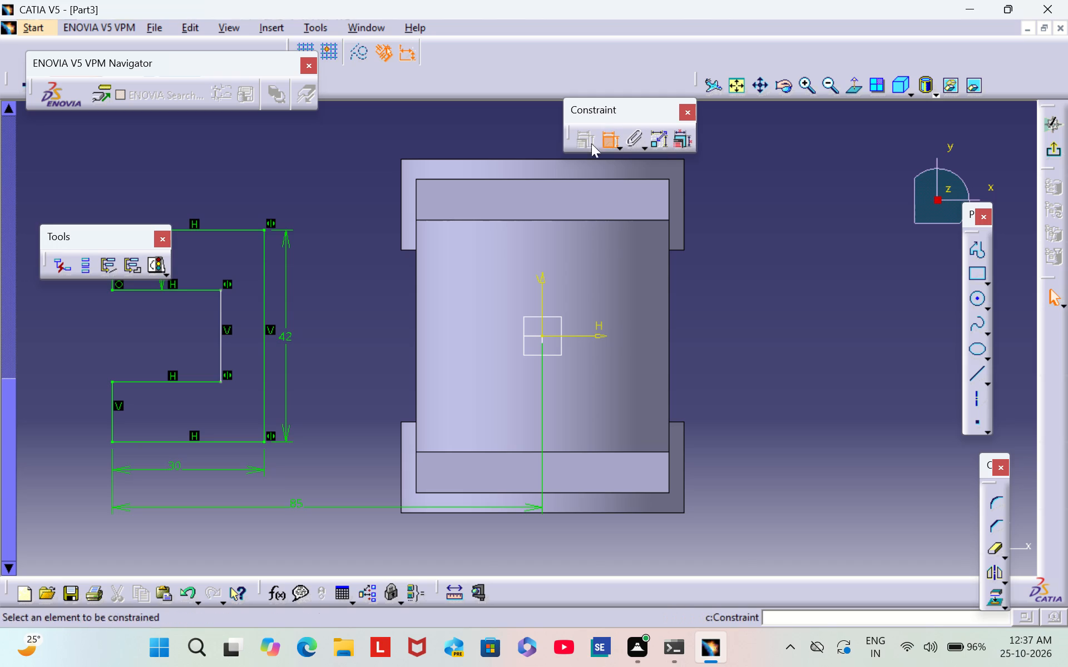
click(220, 349)
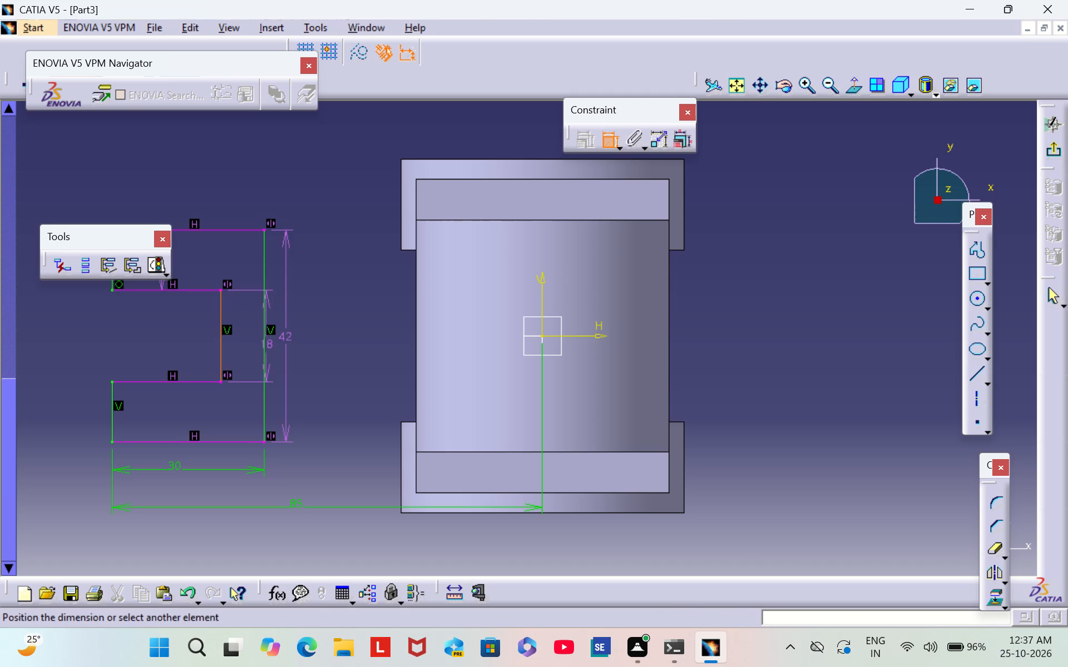
click(264, 342)
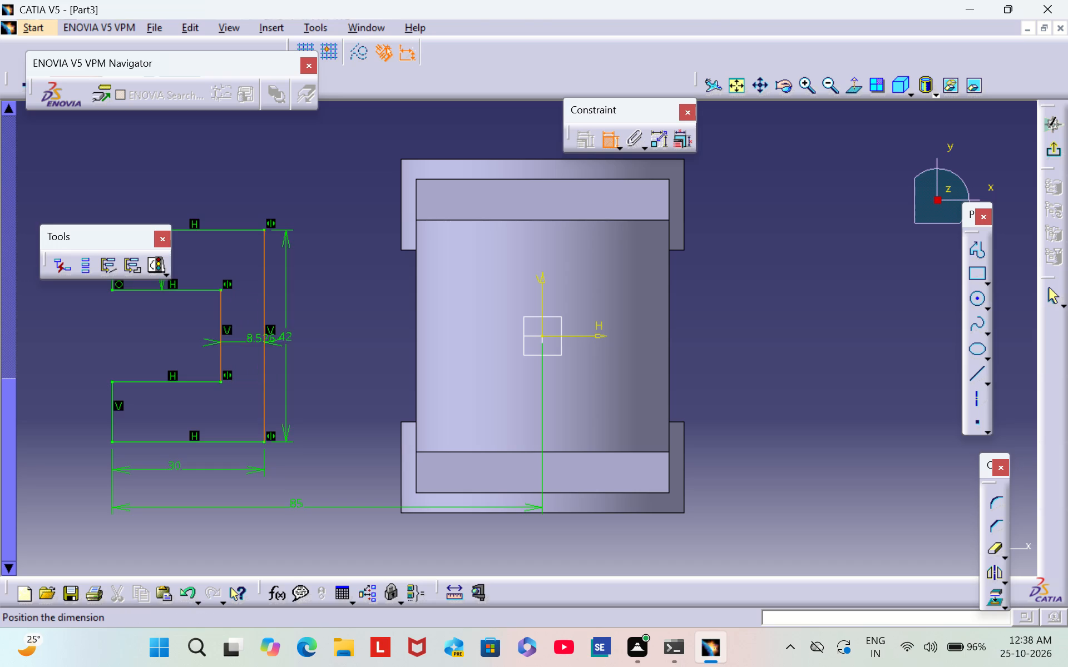
click(247, 339)
double_click(244, 337)
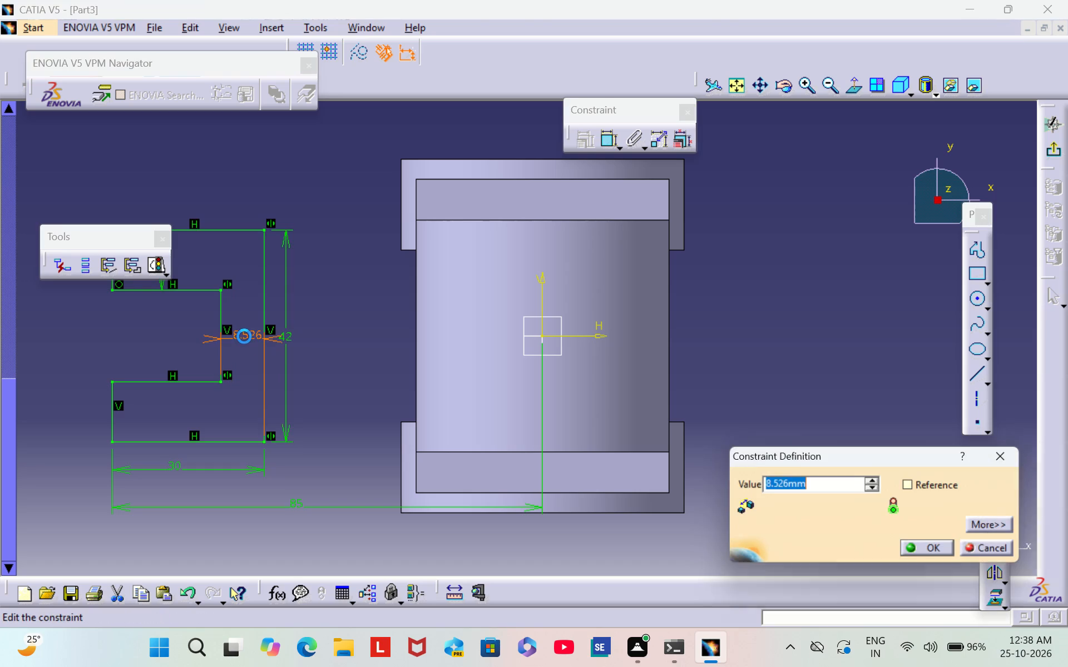
key(BackSpace)
text(12)
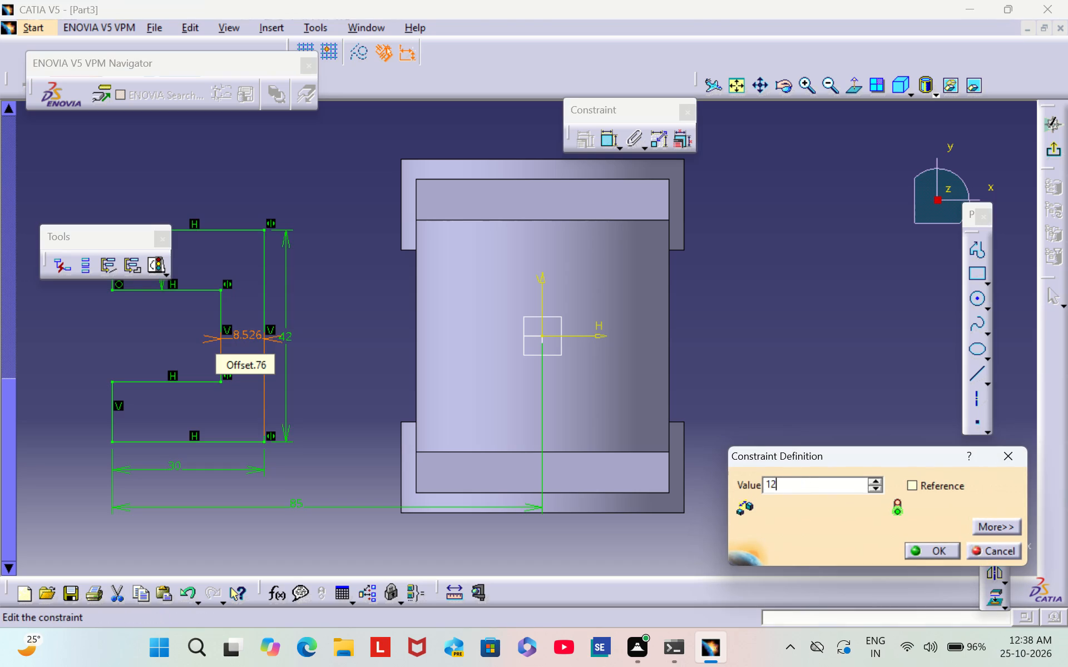
key(Return)
click(339, 342)
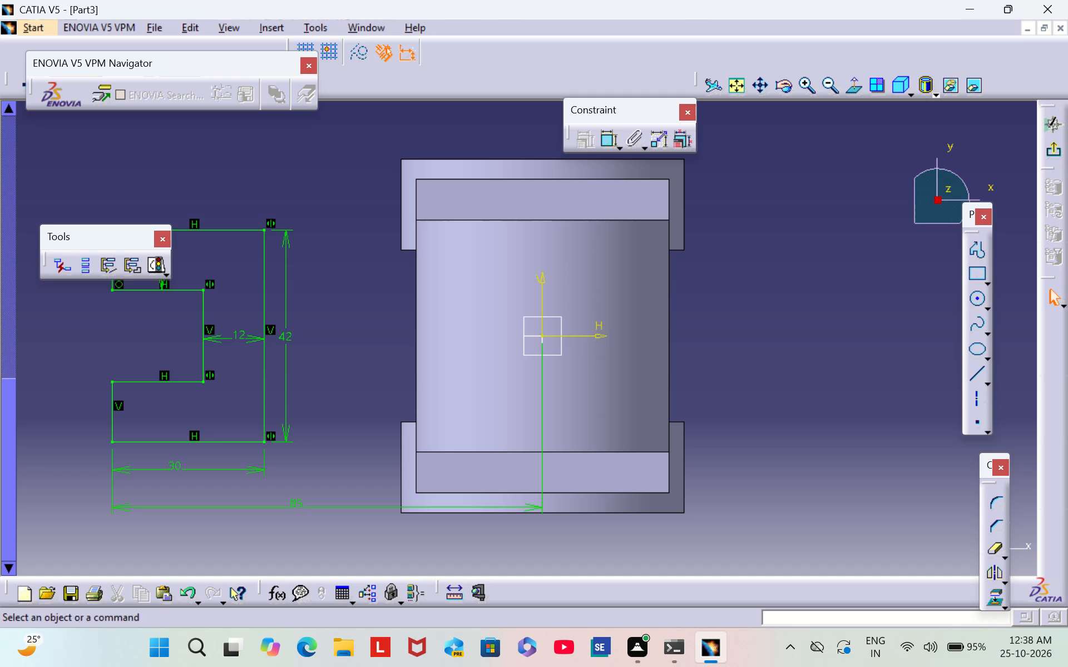
click(1059, 143)
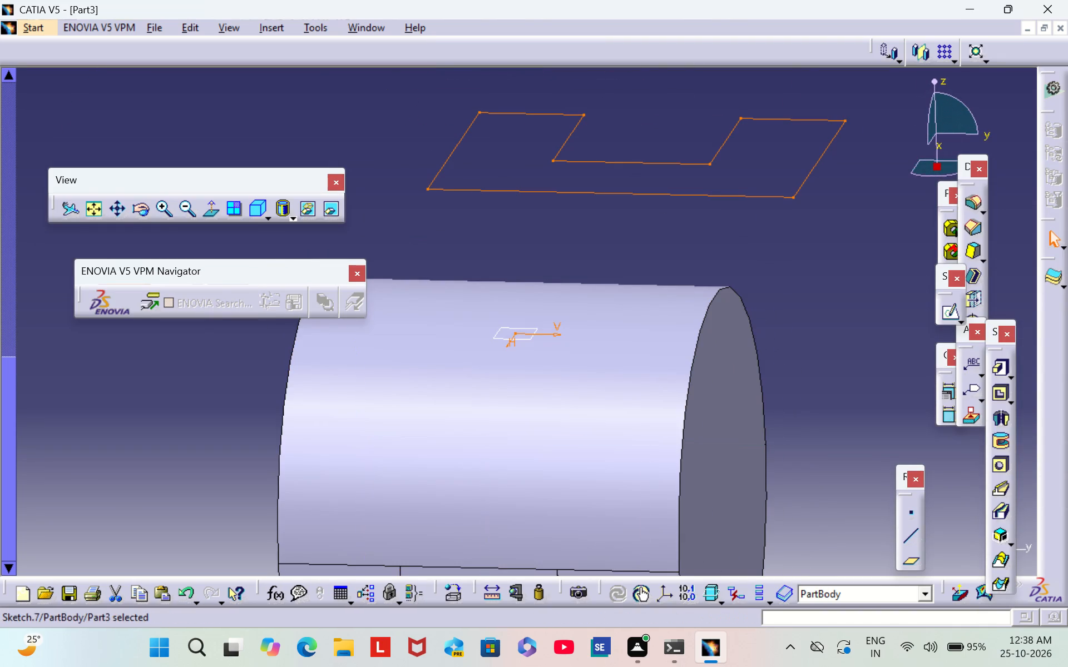
Pad the C-profile 36 mm in the reversed direction, down toward the legs.
click(103, 206)
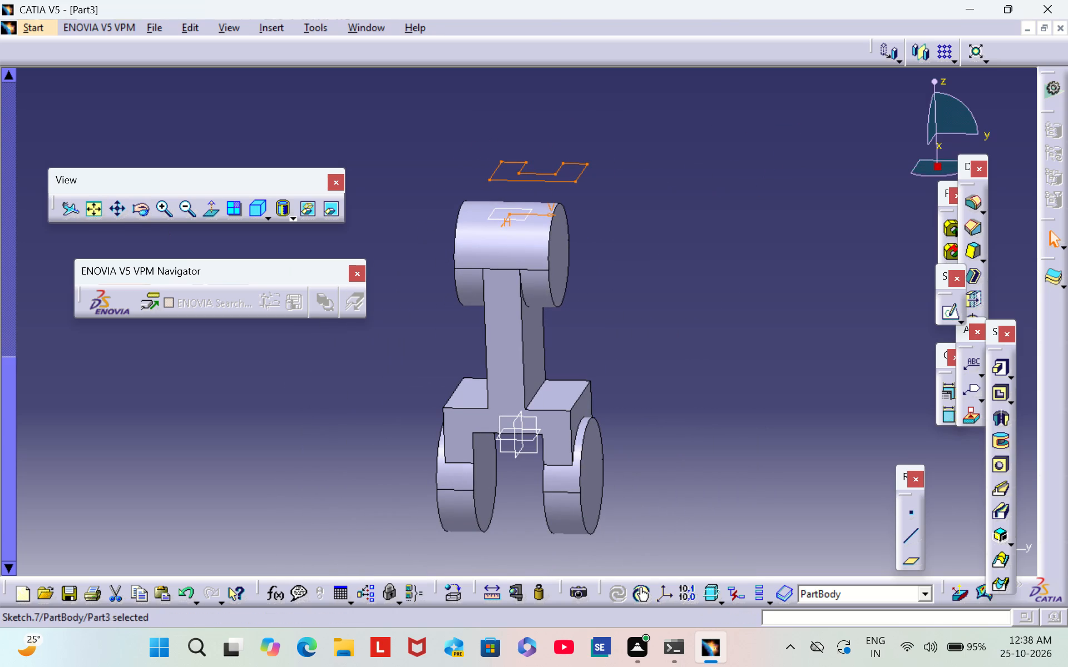
middle_drag(678, 187, 637, 298)
right_drag(678, 187, 637, 298)
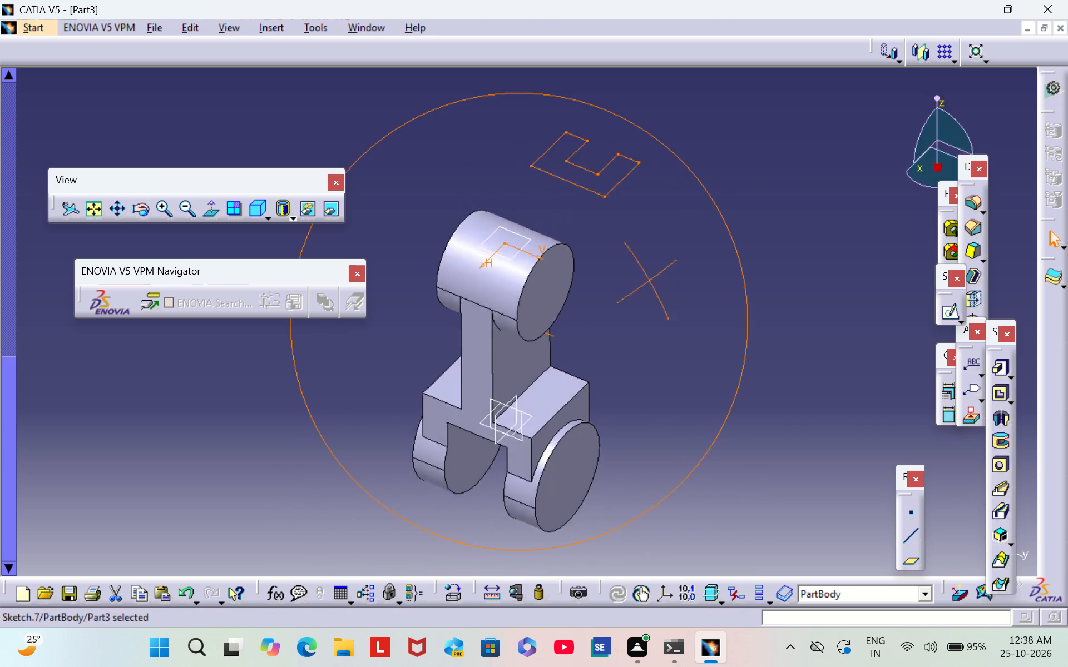
middle_drag(637, 298, 505, 356)
right_drag(637, 298, 505, 356)
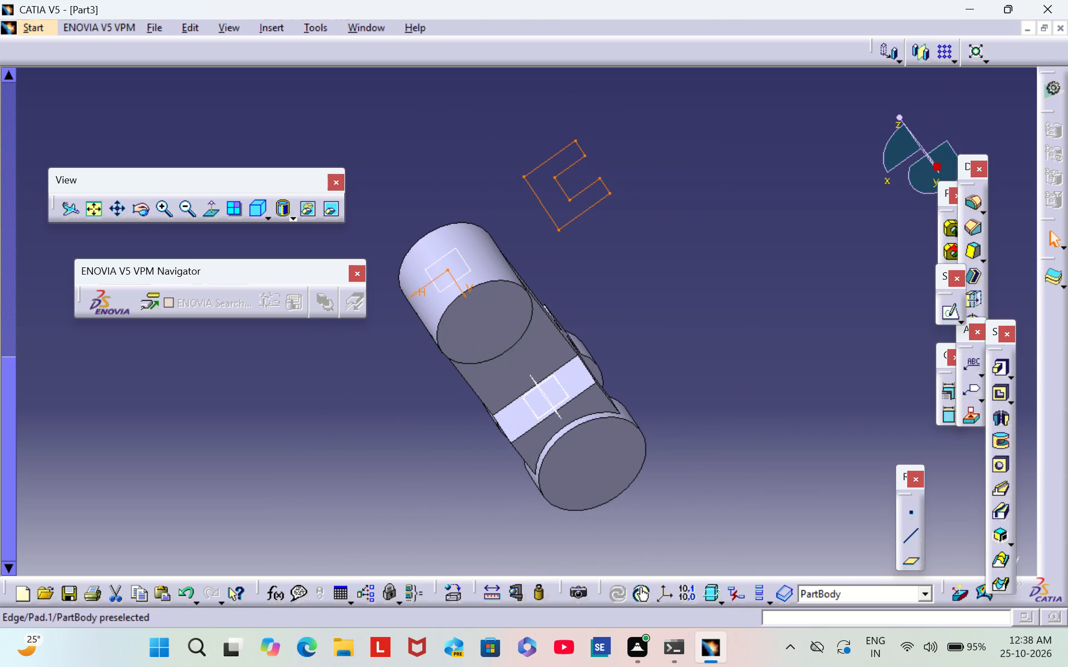
click(1005, 372)
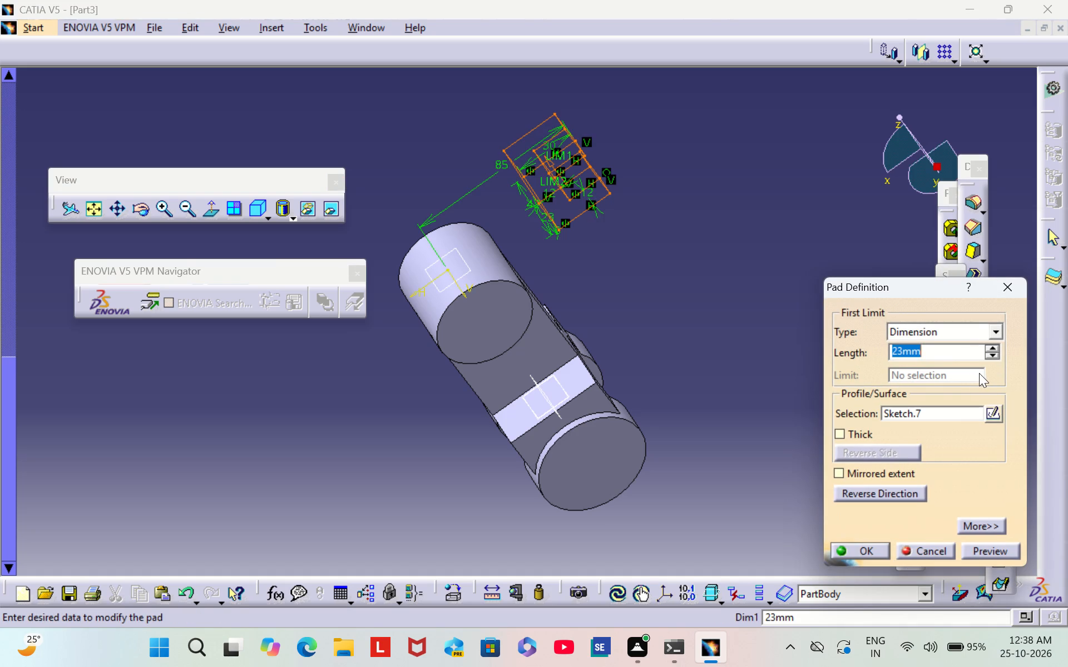
click(866, 496)
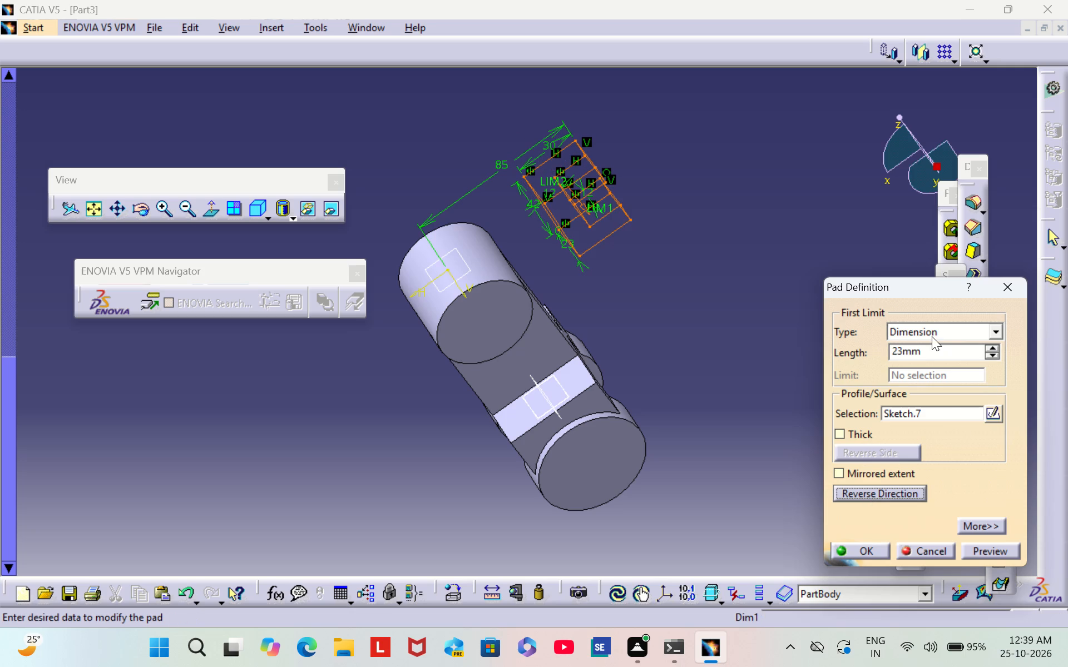
click(926, 346)
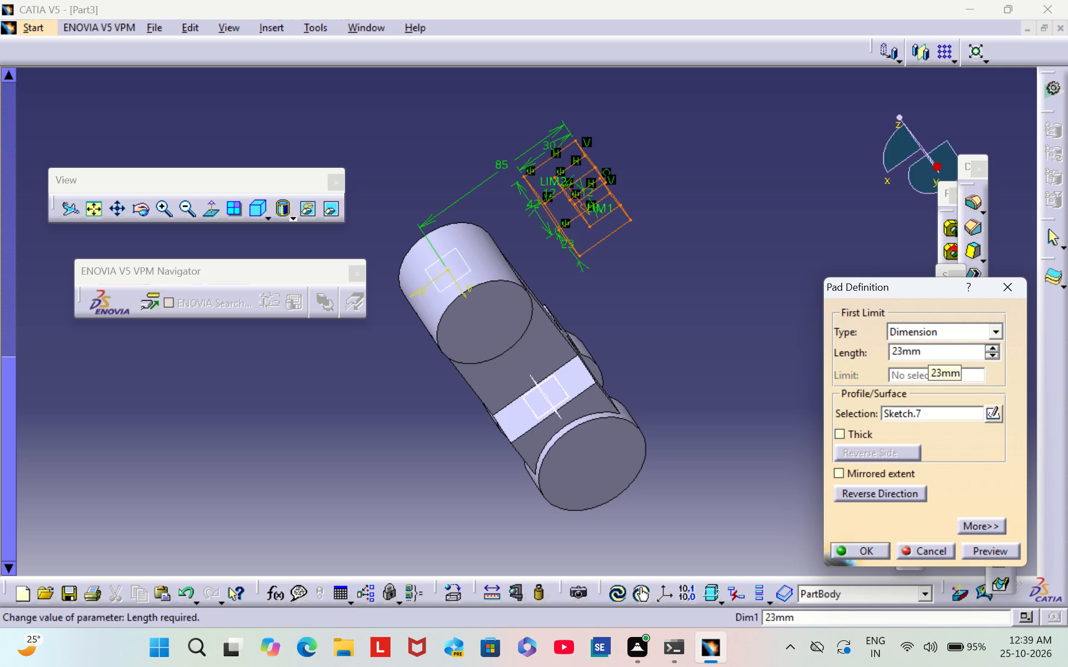
key(BackSpace)
key(BackSpace)
key(BackSpace)
key(BackSpace)
text(36)
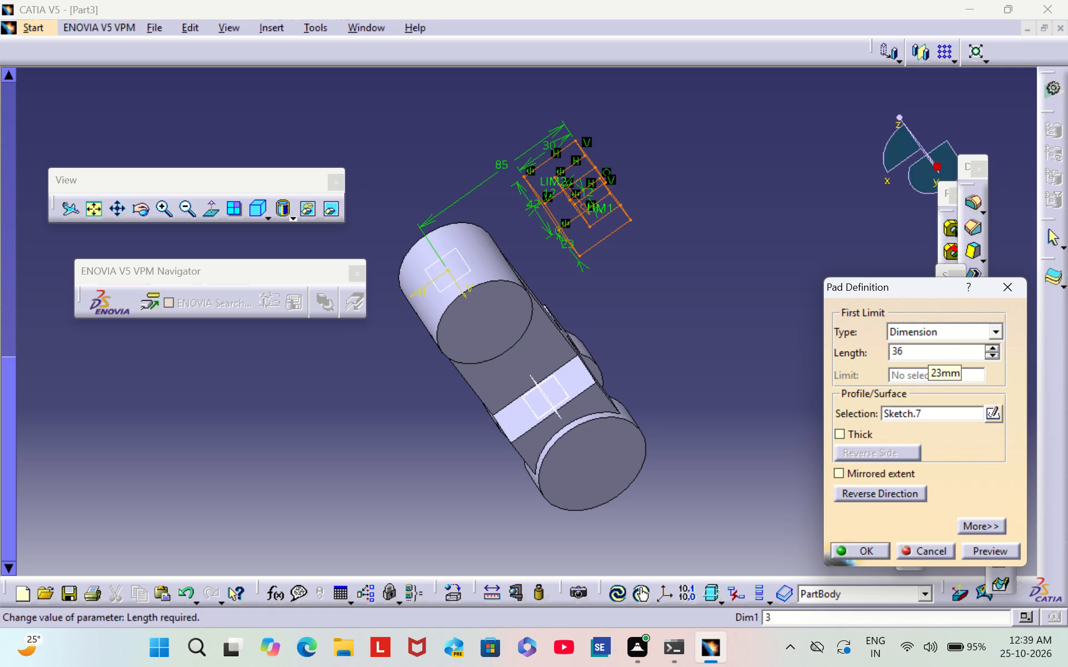
click(871, 545)
click(856, 399)
Examine the new C-shaped block and its position relative to the top cylinder from several angles.
scroll(685, 285, down, 1)
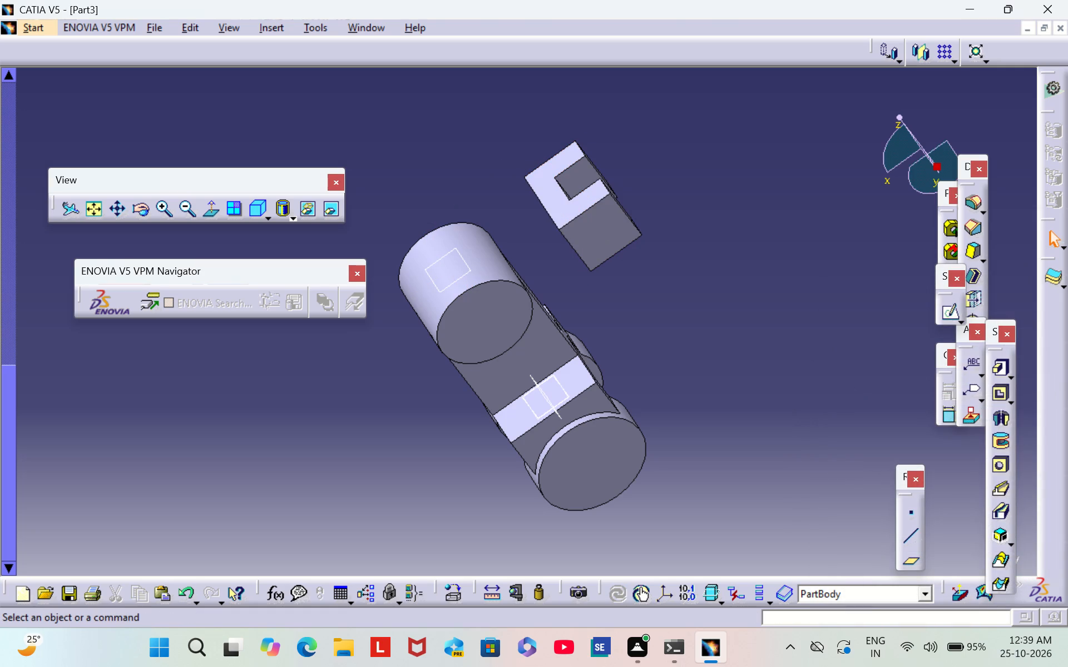
middle_drag(685, 282, 764, 235)
right_drag(685, 282, 764, 235)
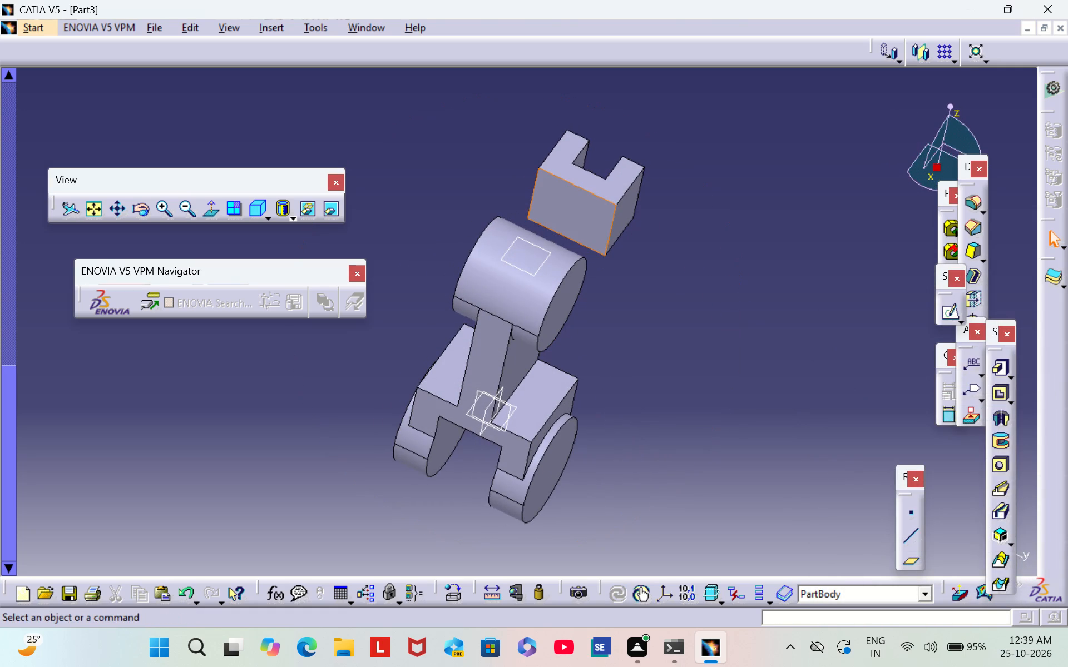
middle_drag(512, 180, 528, 110)
right_drag(512, 180, 528, 110)
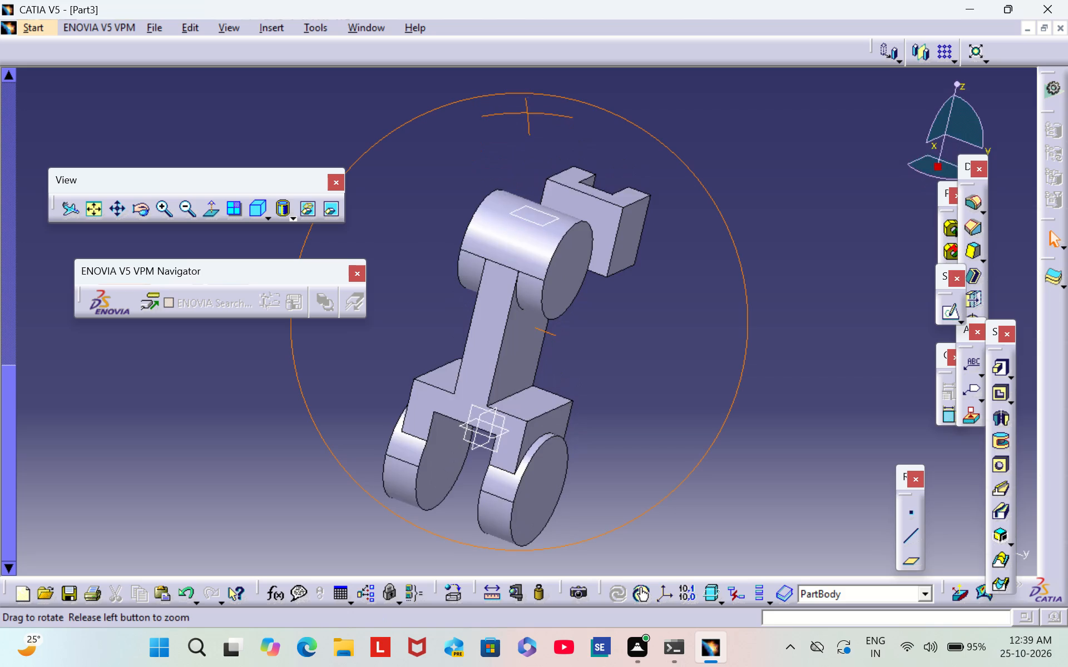
middle_drag(528, 110, 531, 97)
right_drag(528, 110, 531, 97)
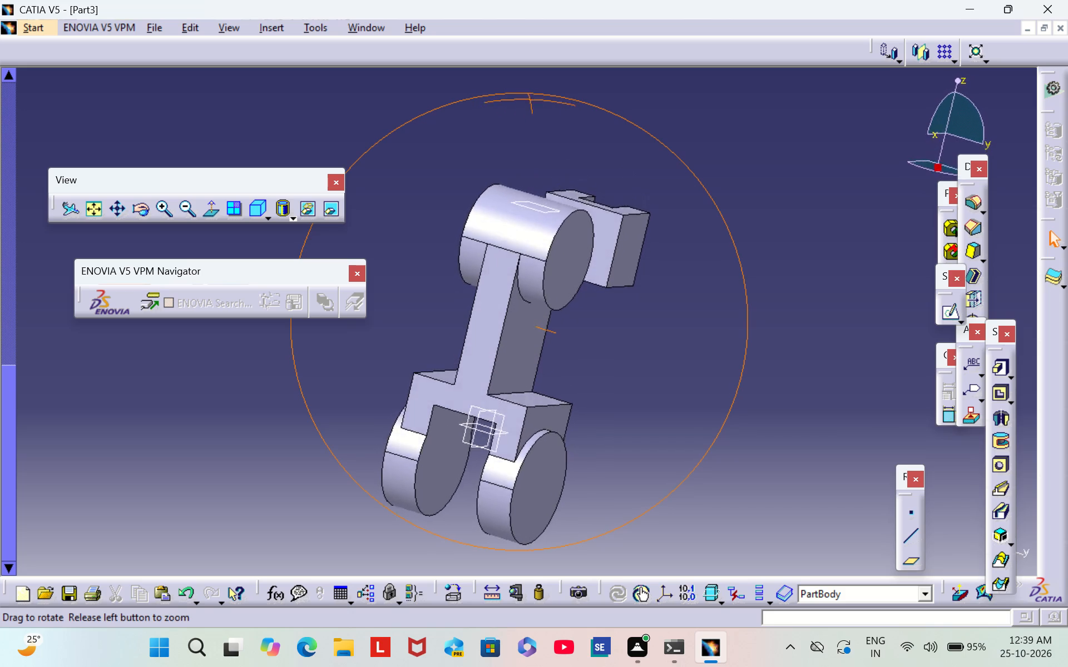
right_drag(531, 97, 520, 116)
middle_drag(531, 97, 520, 117)
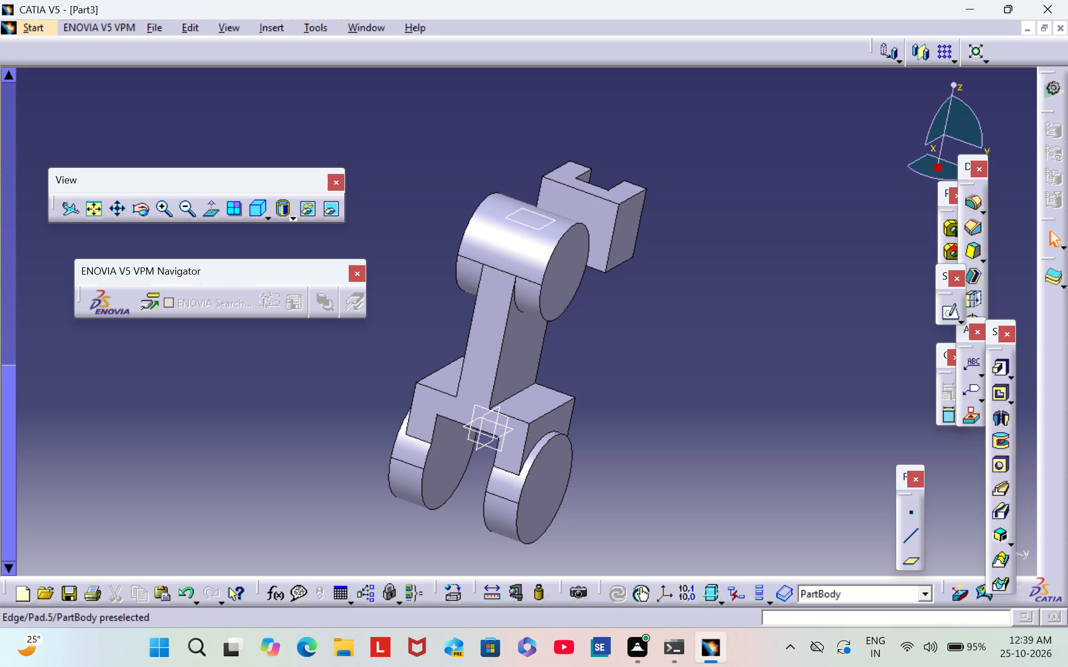
Start a sketch on the inner face of the C-block's far arm and draw a circle about 39 mm in diameter beyond its open end.
scroll(626, 174, down, 1)
middle_drag(626, 174, 485, 290)
right_drag(626, 172, 485, 290)
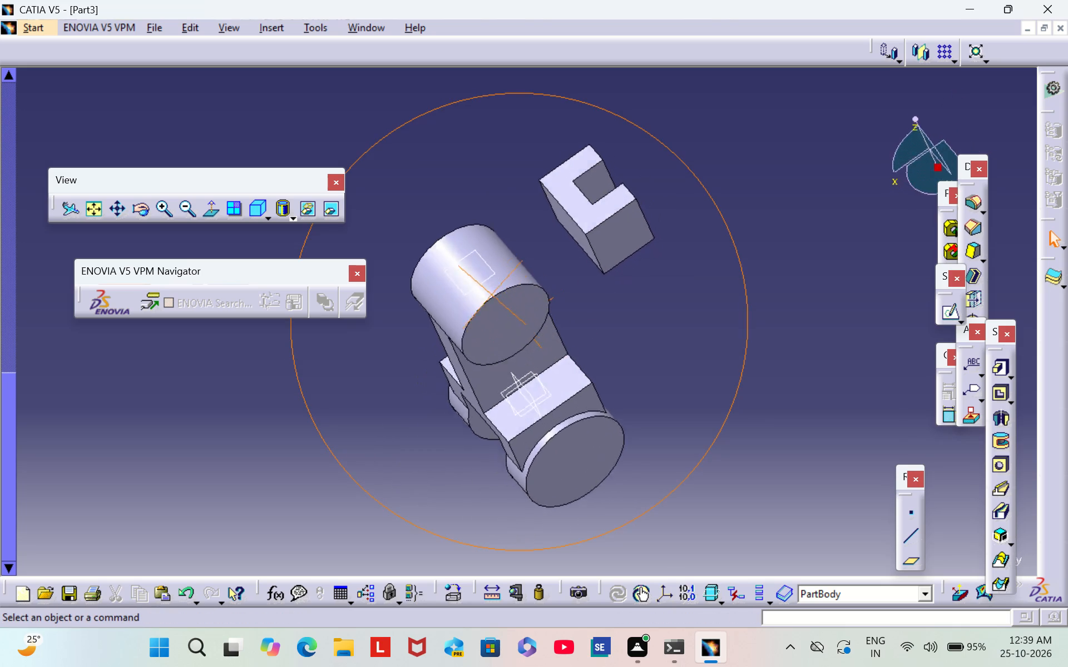
right_drag(485, 290, 455, 266)
middle_drag(485, 290, 455, 266)
click(578, 166)
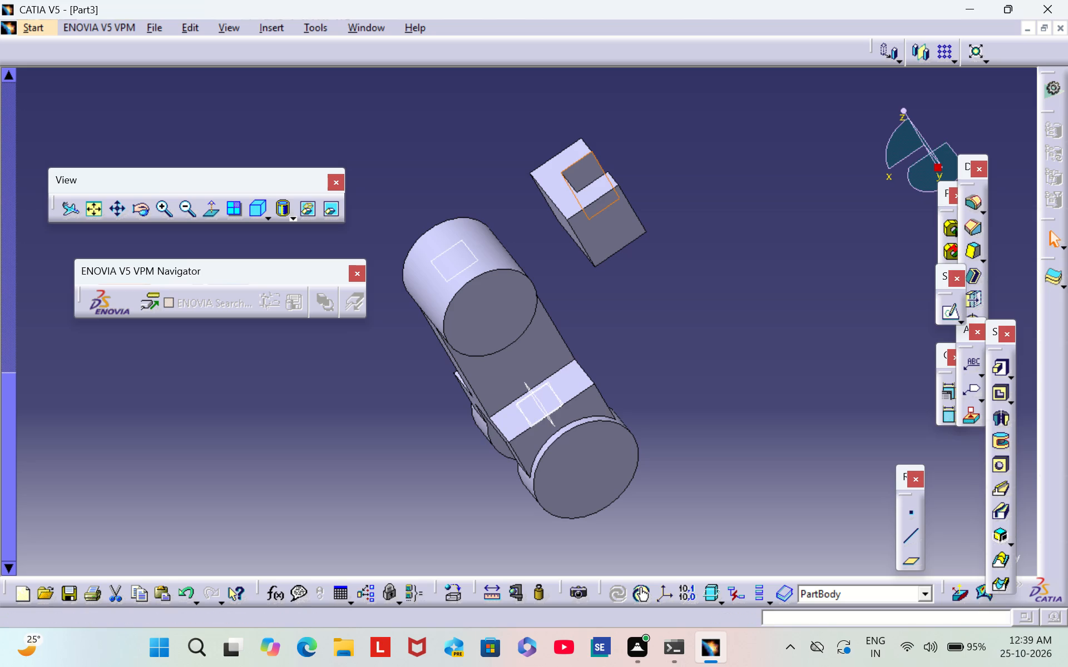
click(949, 320)
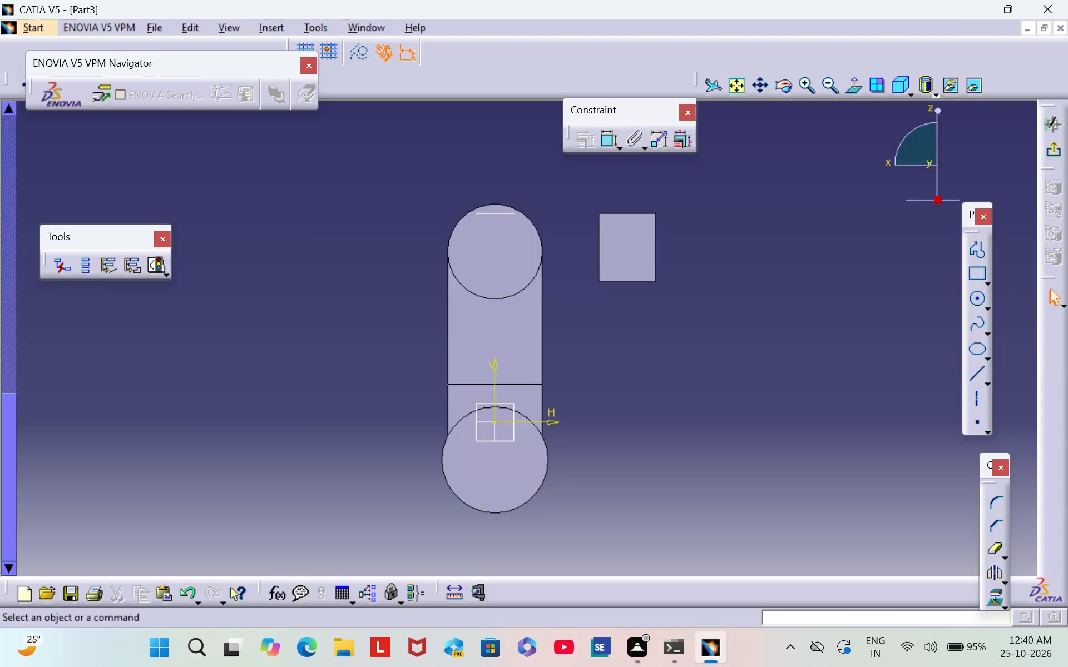
click(974, 301)
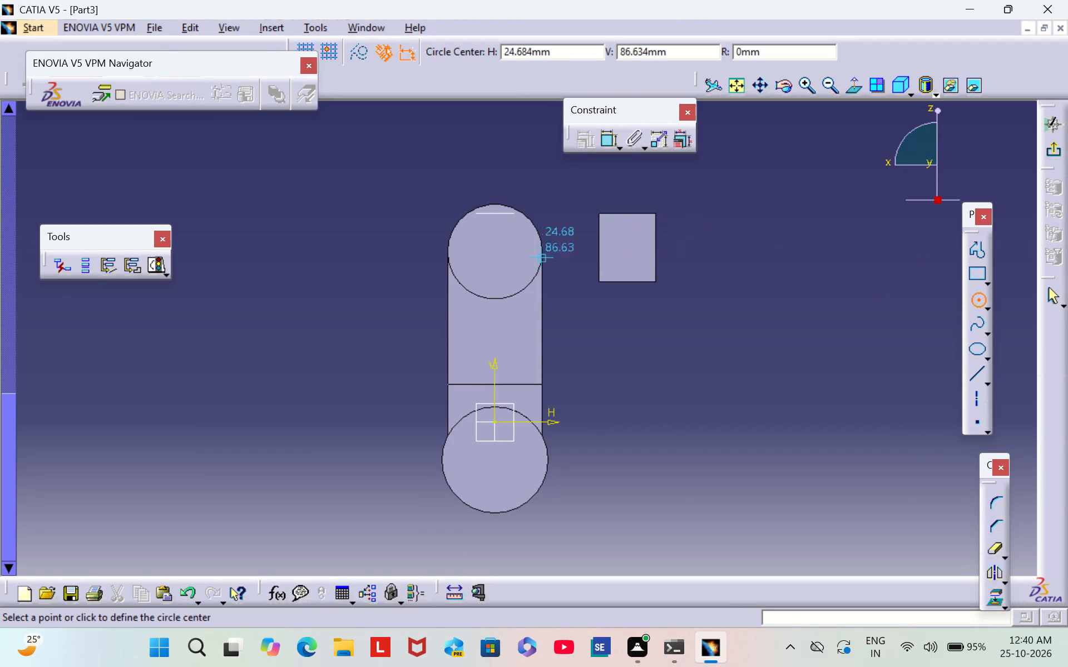
click(690, 250)
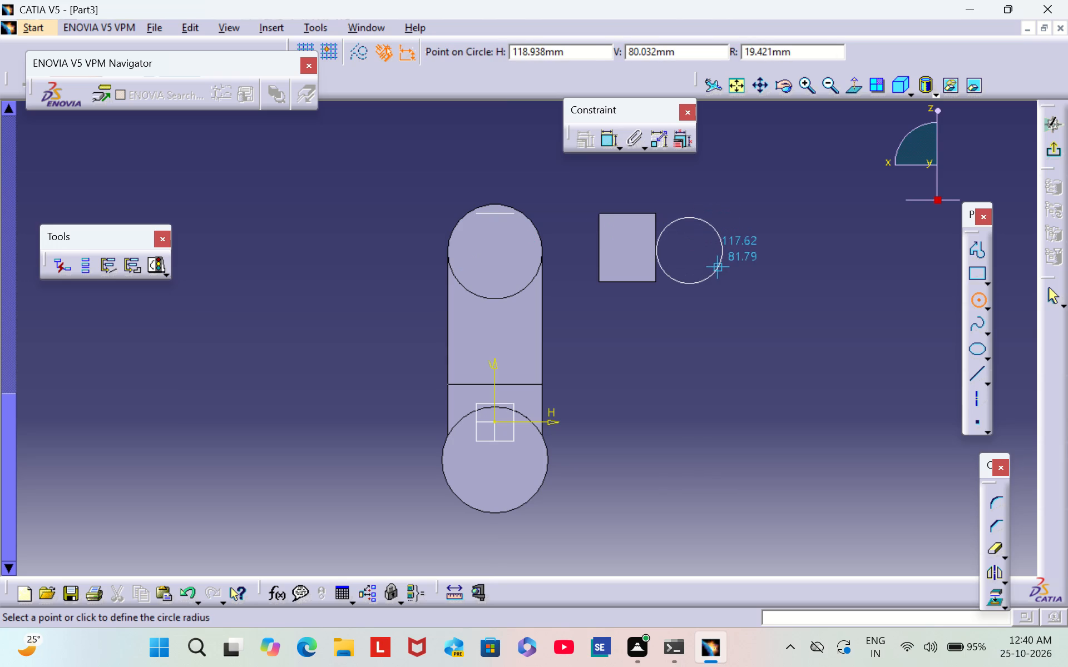
click(720, 270)
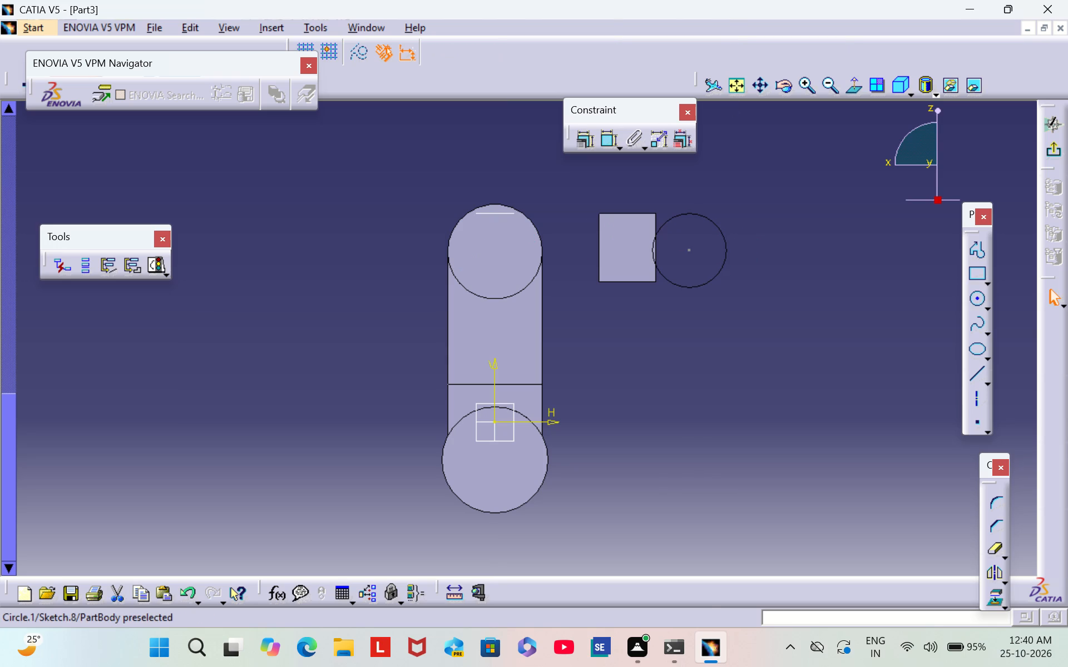
Dimension the circle's diameter and set it to 36 mm.
click(605, 138)
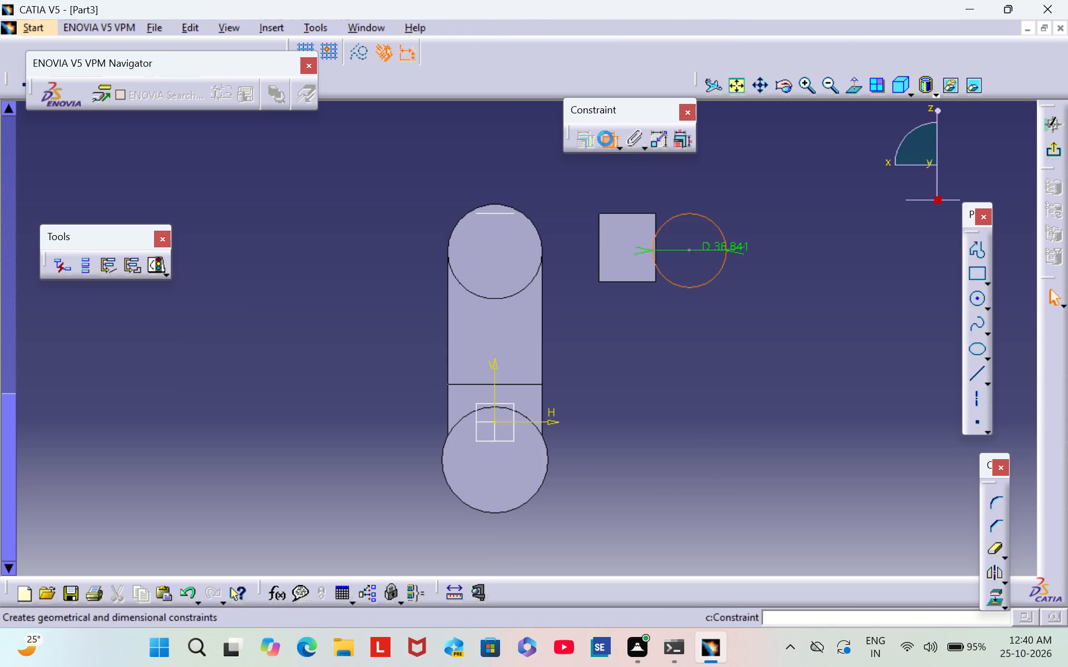
click(742, 192)
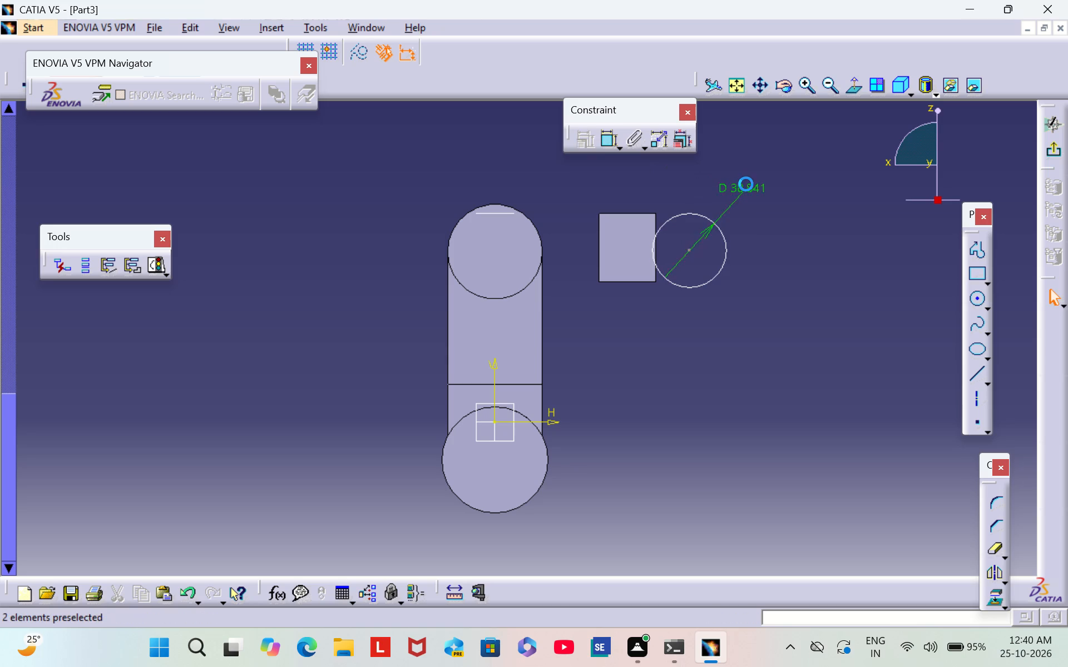
double_click(746, 184)
key(BackSpace)
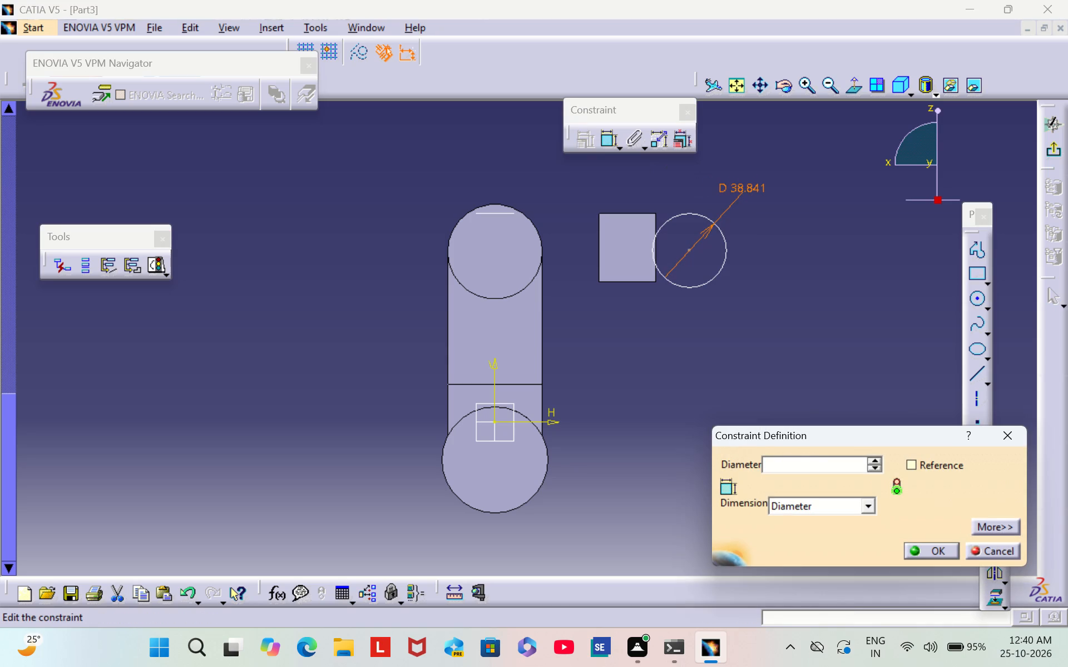
key(3)
key(6)
key(Return)
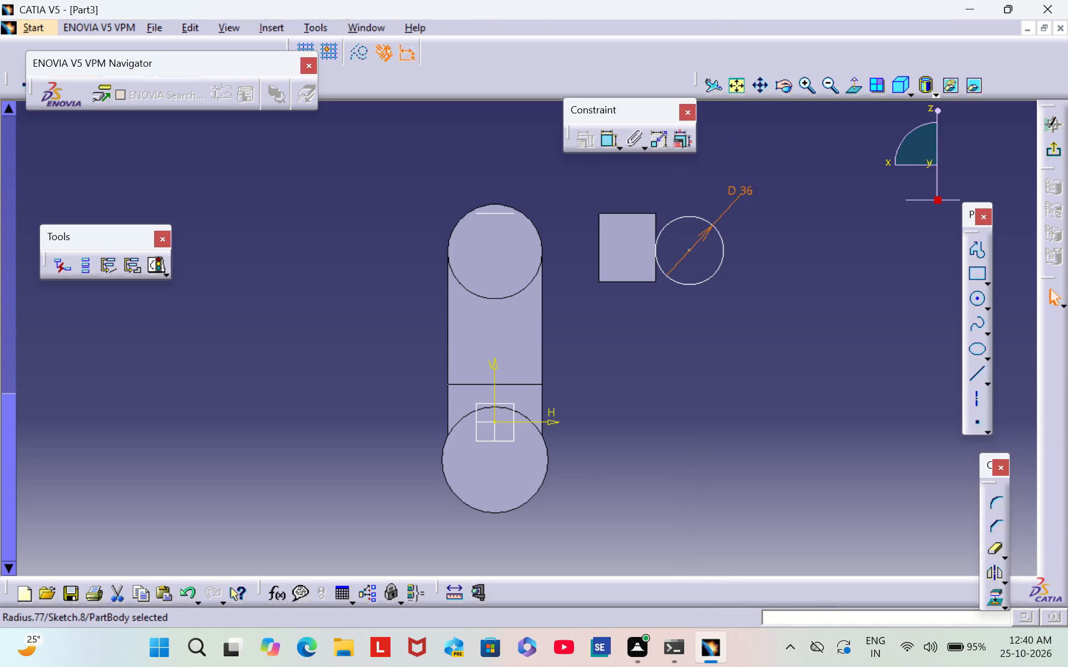
click(802, 193)
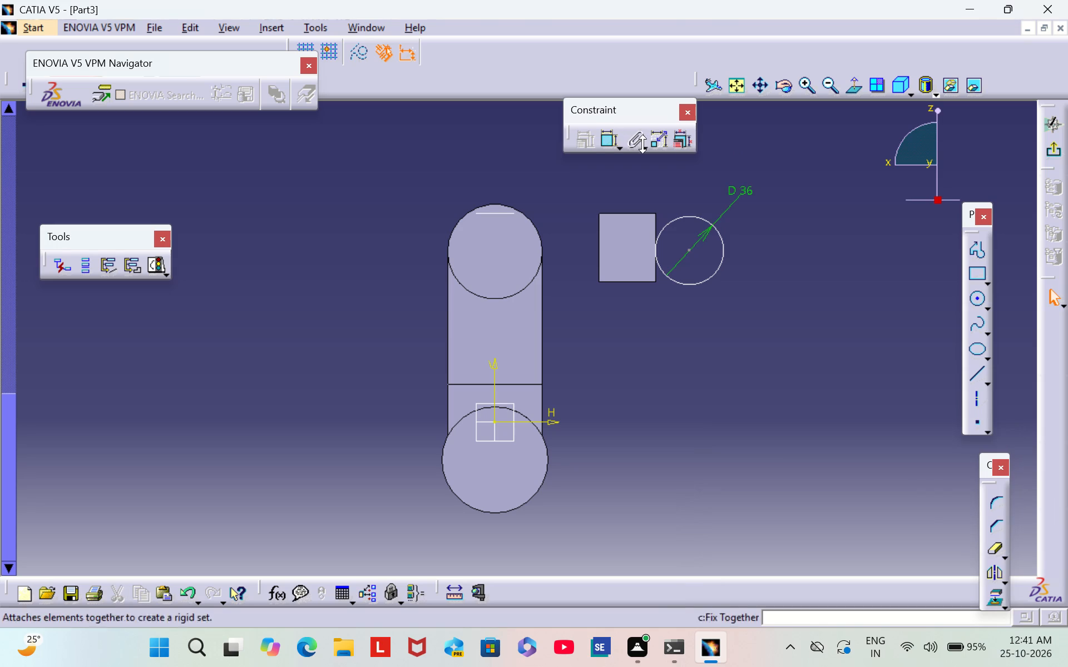
Make the circle's centre coincident with the vertical edge at the C-block's open end.
click(604, 145)
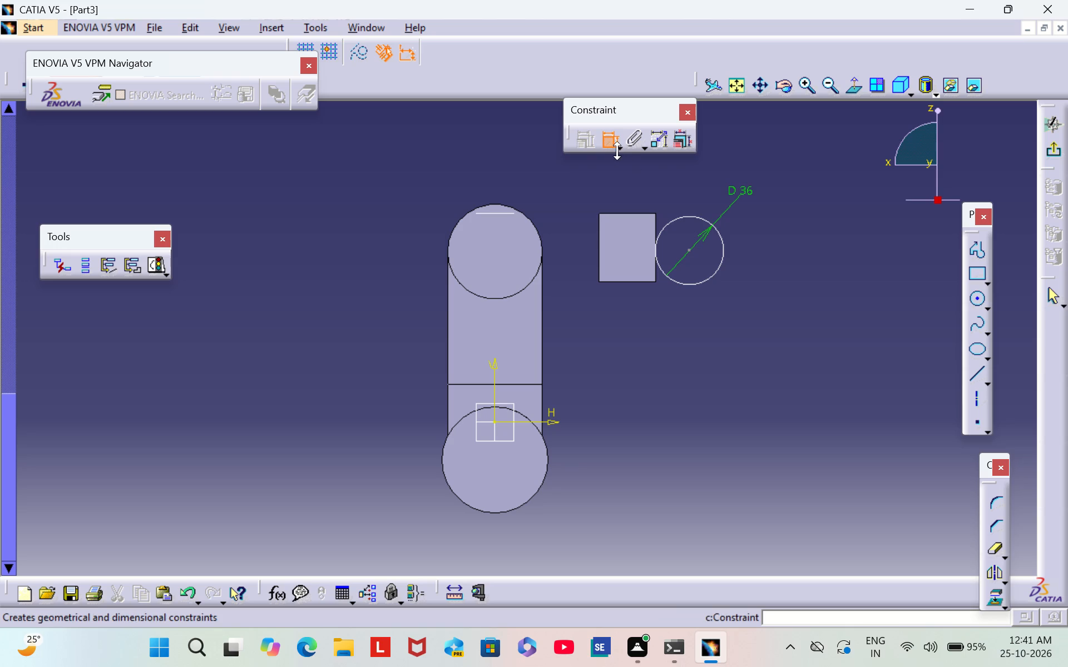
double_click(609, 145)
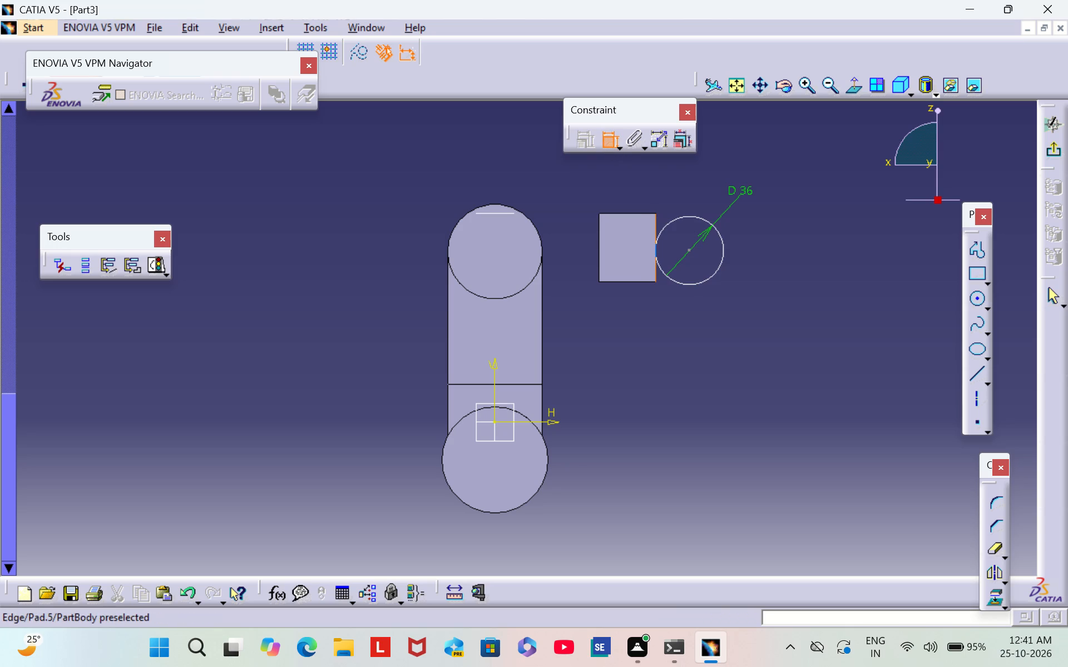
click(655, 277)
click(689, 249)
right_click(679, 232)
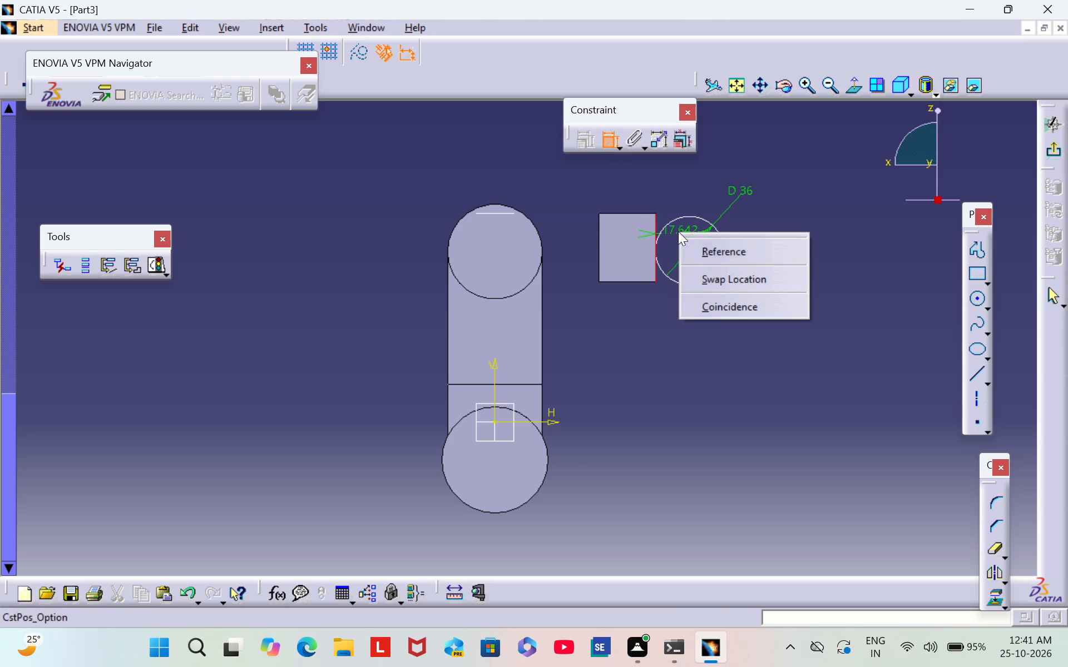
click(720, 301)
click(732, 291)
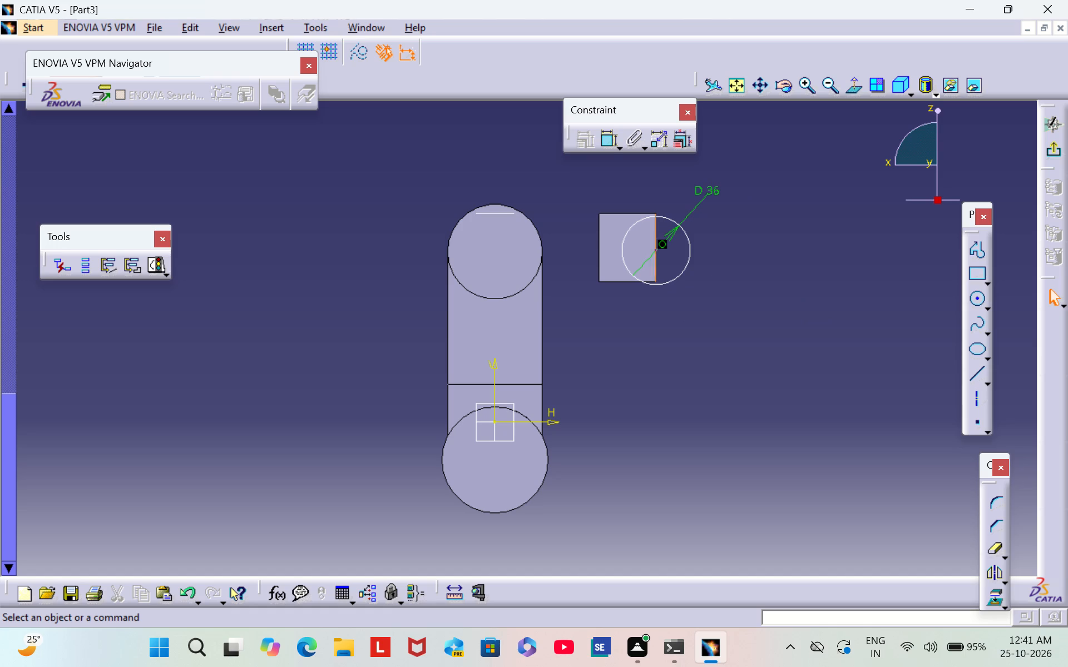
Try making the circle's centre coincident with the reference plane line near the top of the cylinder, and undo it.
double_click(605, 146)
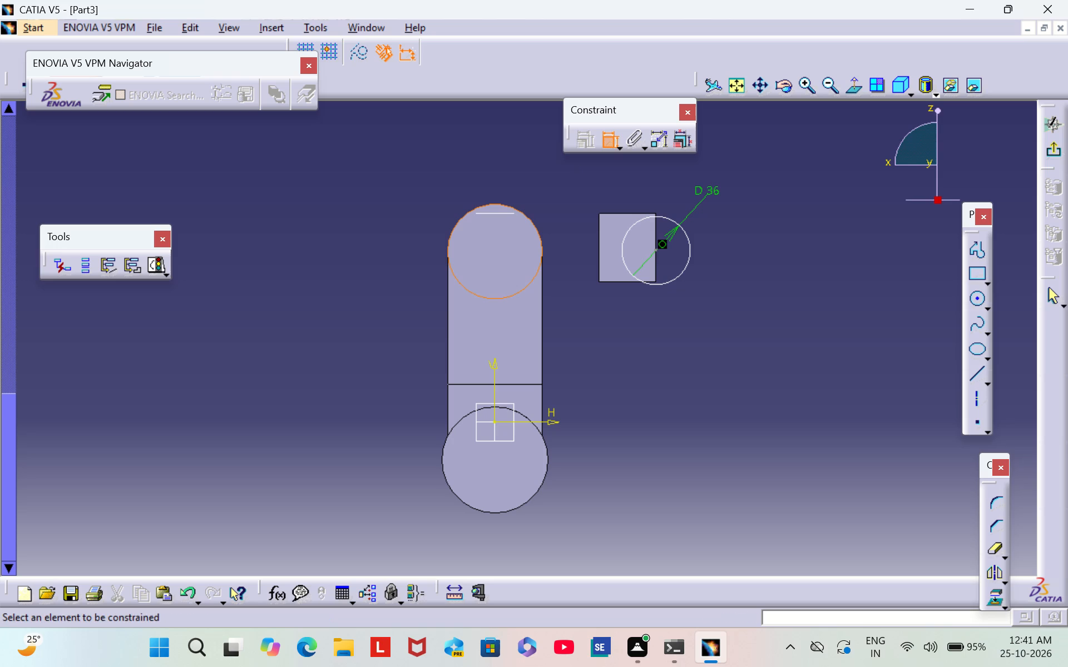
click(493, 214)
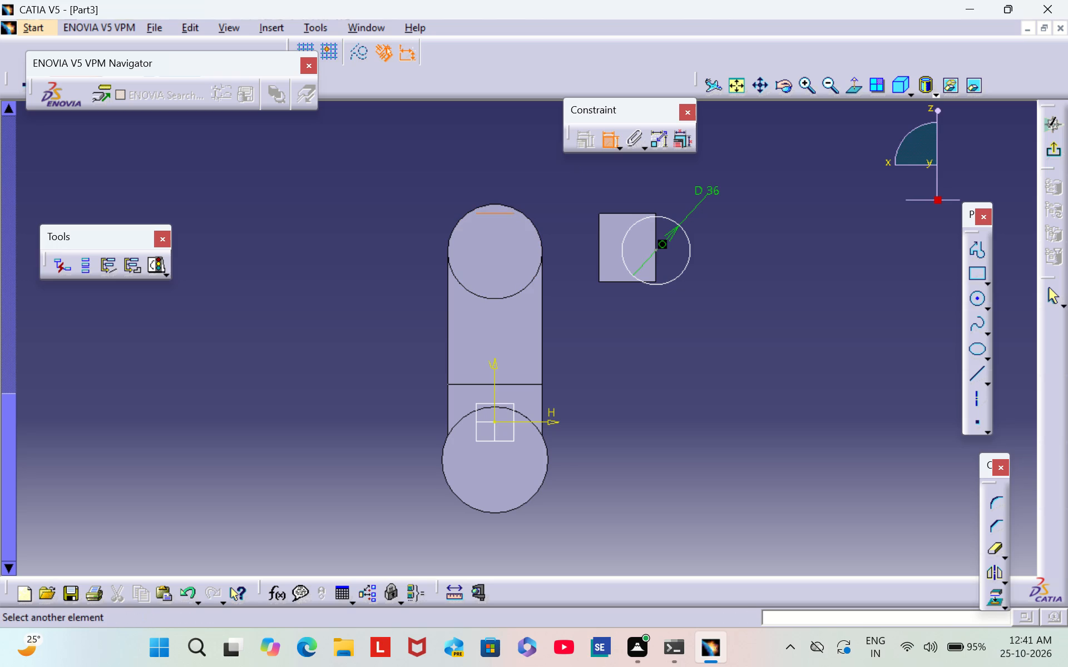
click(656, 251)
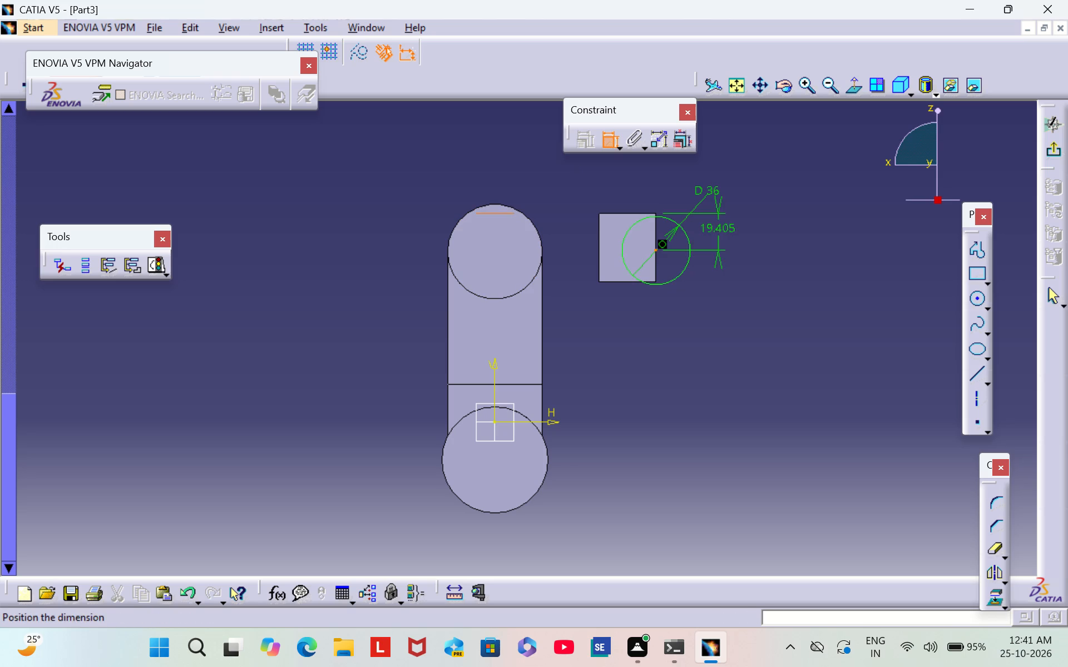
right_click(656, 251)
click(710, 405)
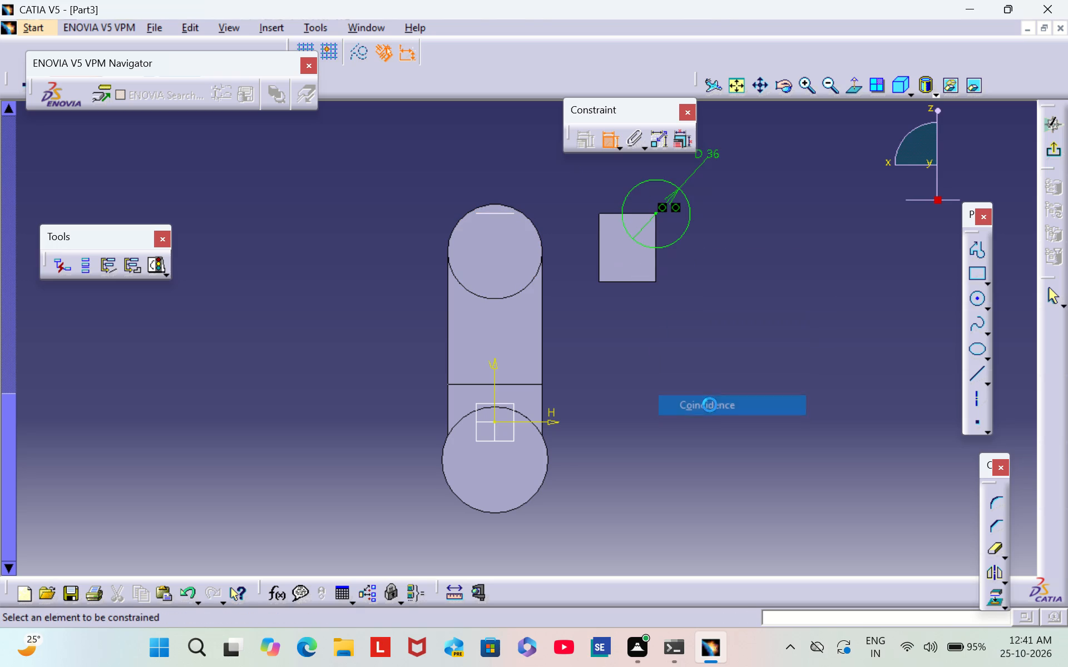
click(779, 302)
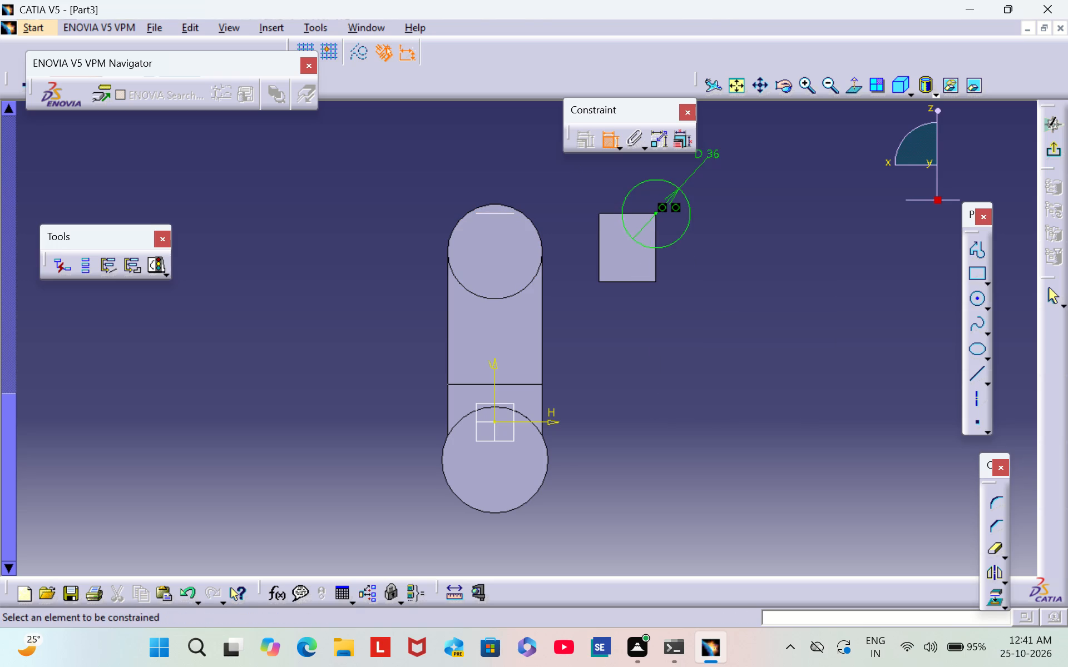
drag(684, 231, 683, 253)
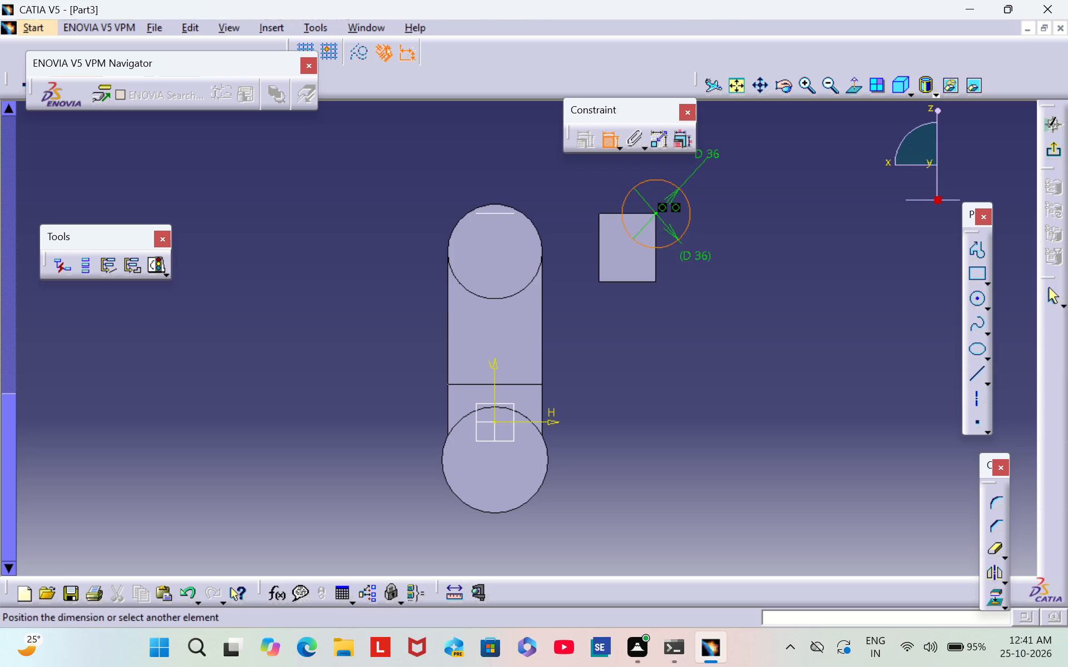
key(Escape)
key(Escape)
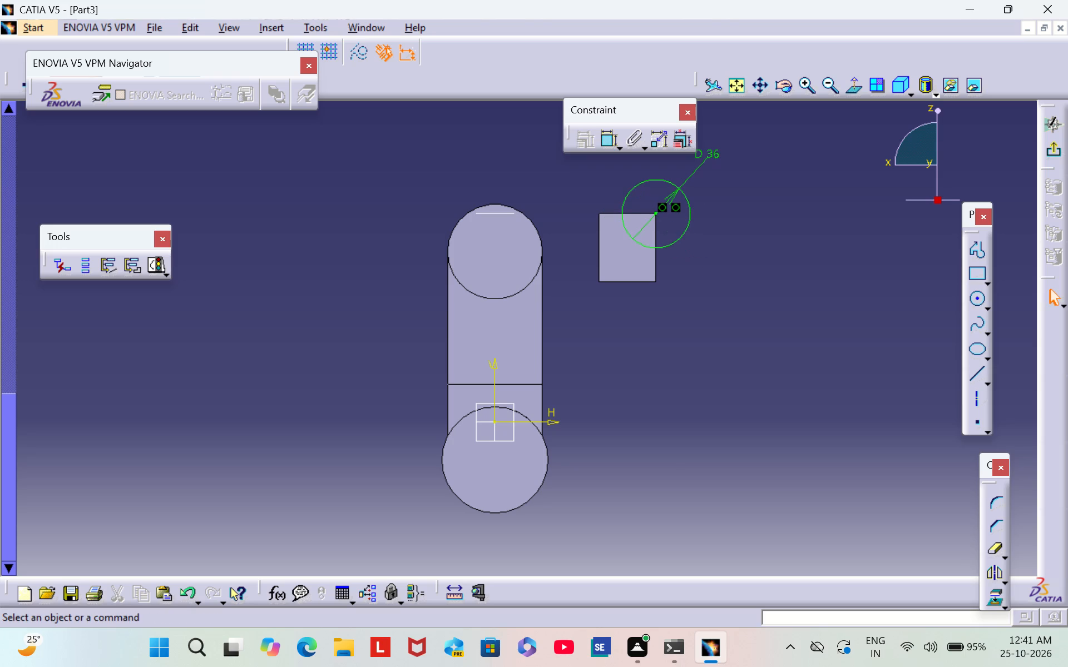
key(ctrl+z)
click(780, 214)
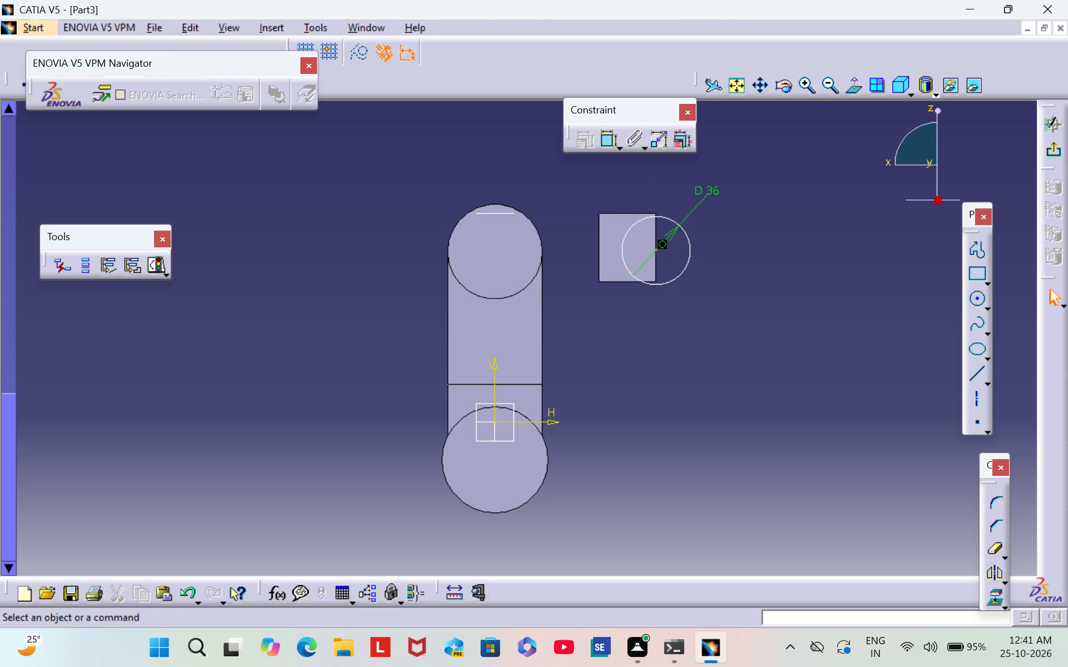
Exit the sketch and pad the 36 mm circle 15 mm in the reversed direction, through the C-block's far arm.
click(500, 213)
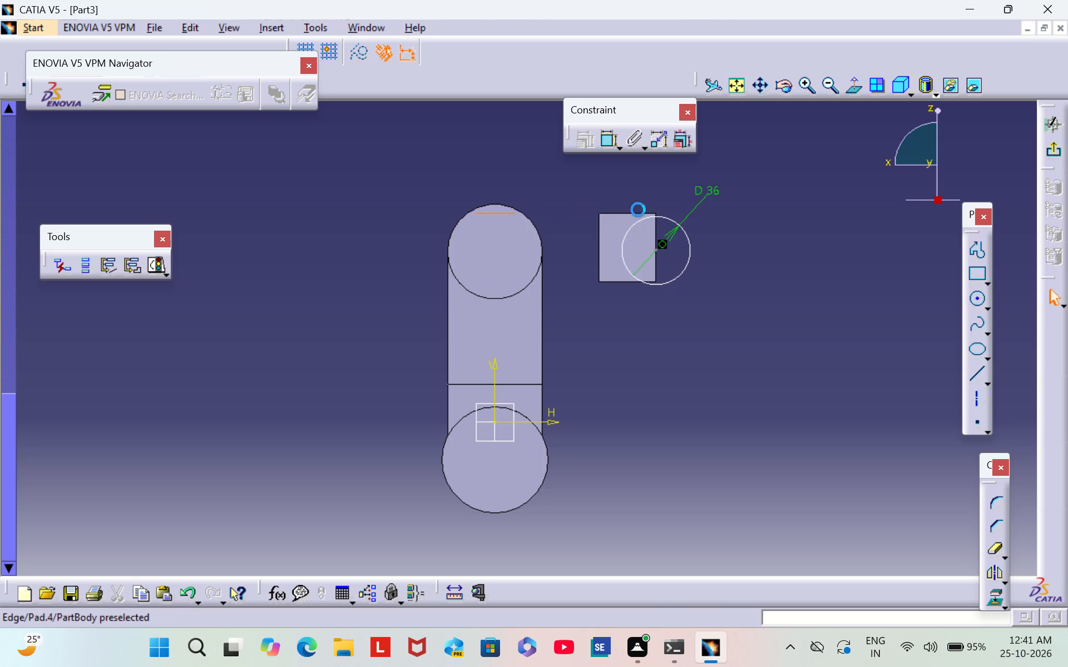
click(1057, 156)
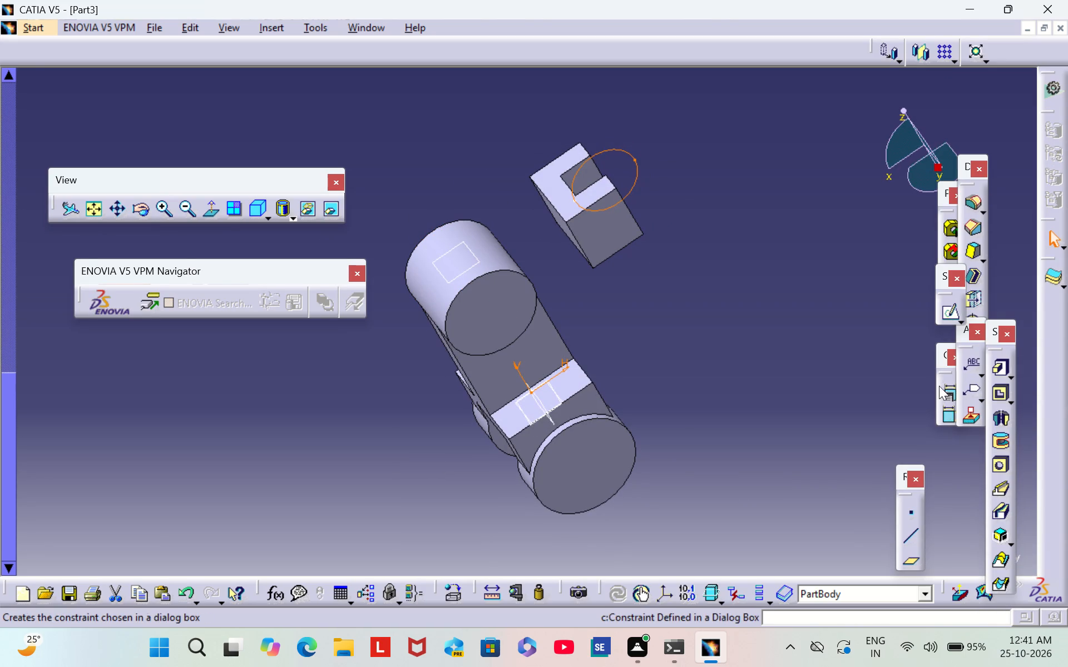
click(950, 313)
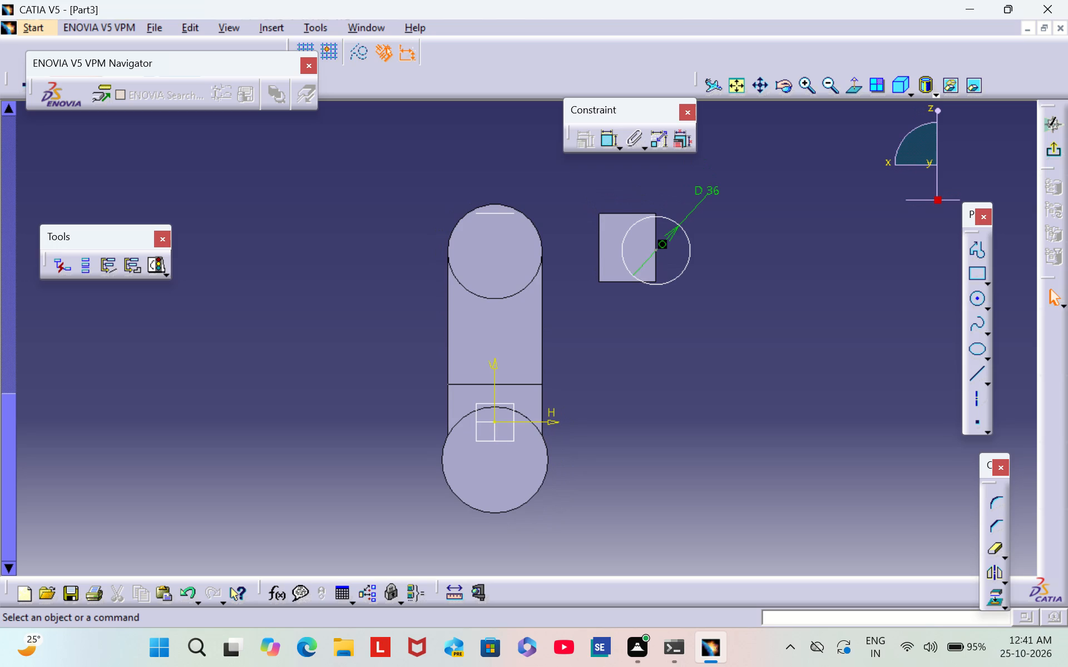
click(1058, 151)
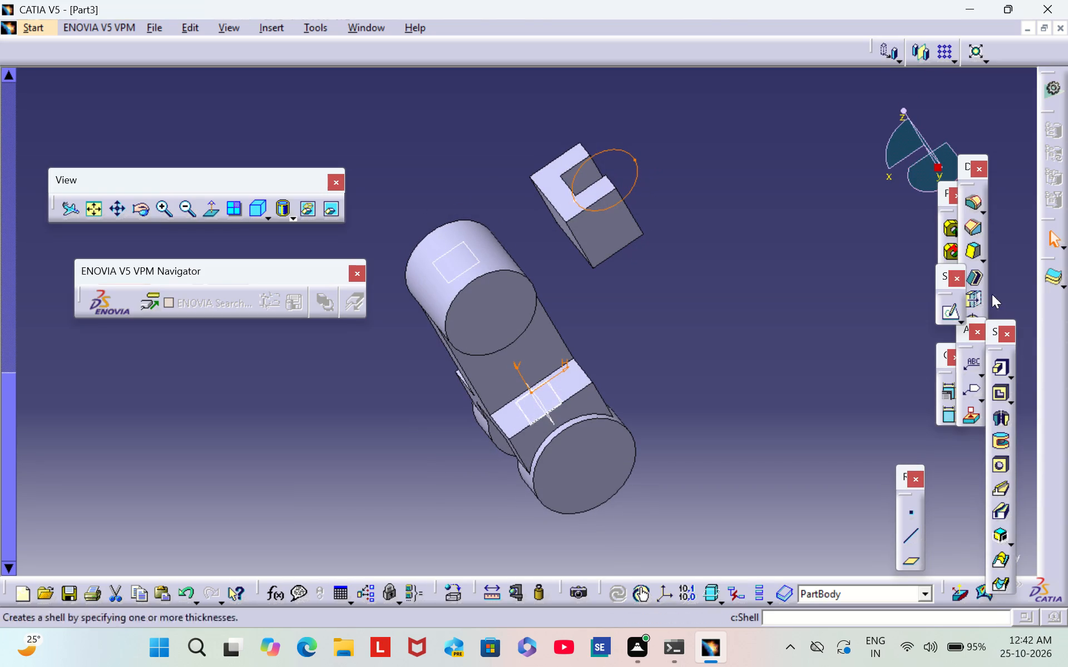
click(996, 364)
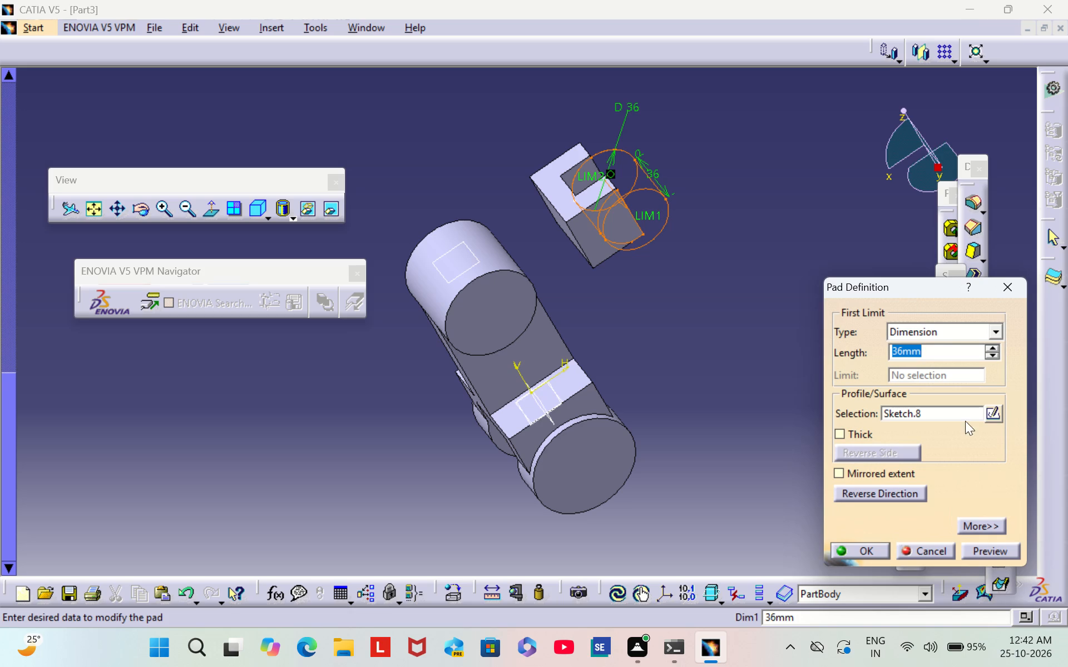
click(878, 489)
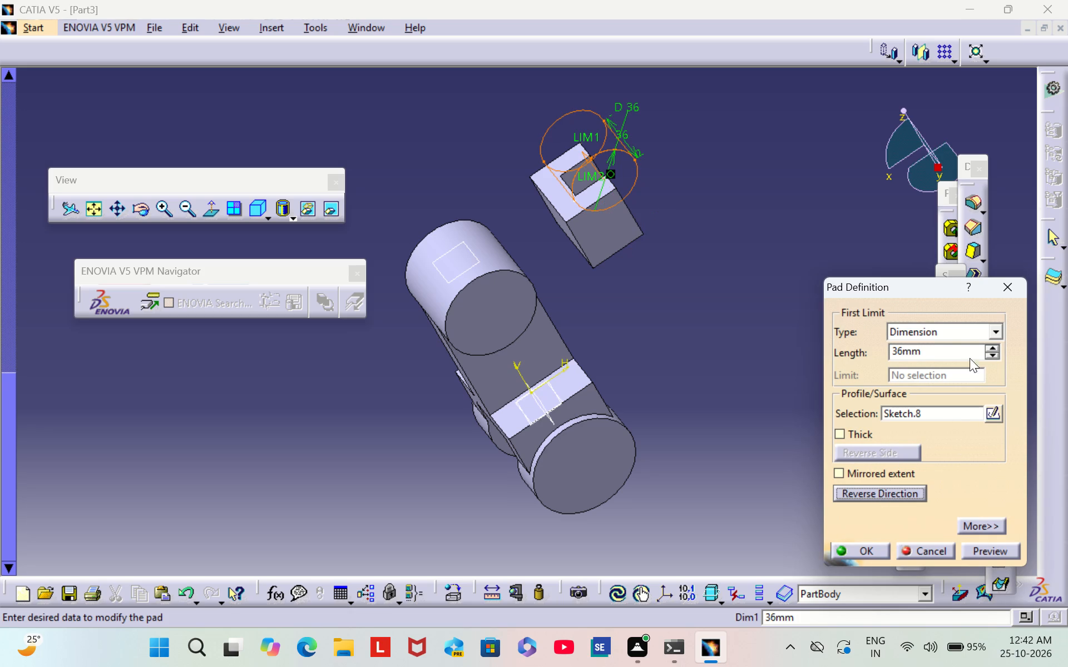
click(948, 352)
key(BackSpace)
key(BackSpace)
key(BackSpace)
key(BackSpace)
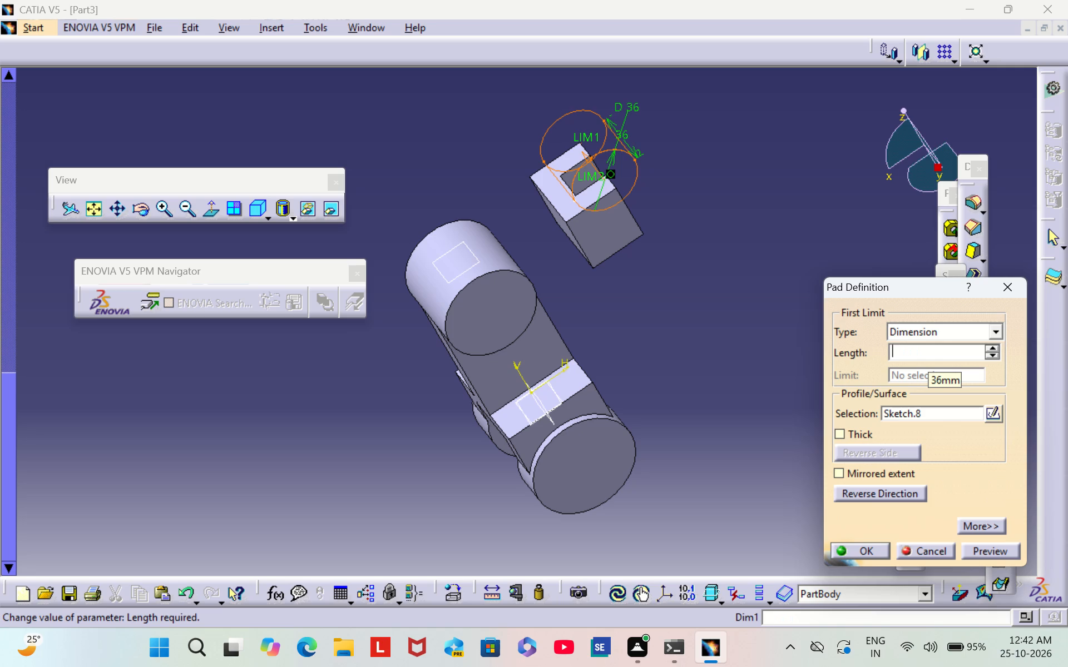
key(1)
key(5)
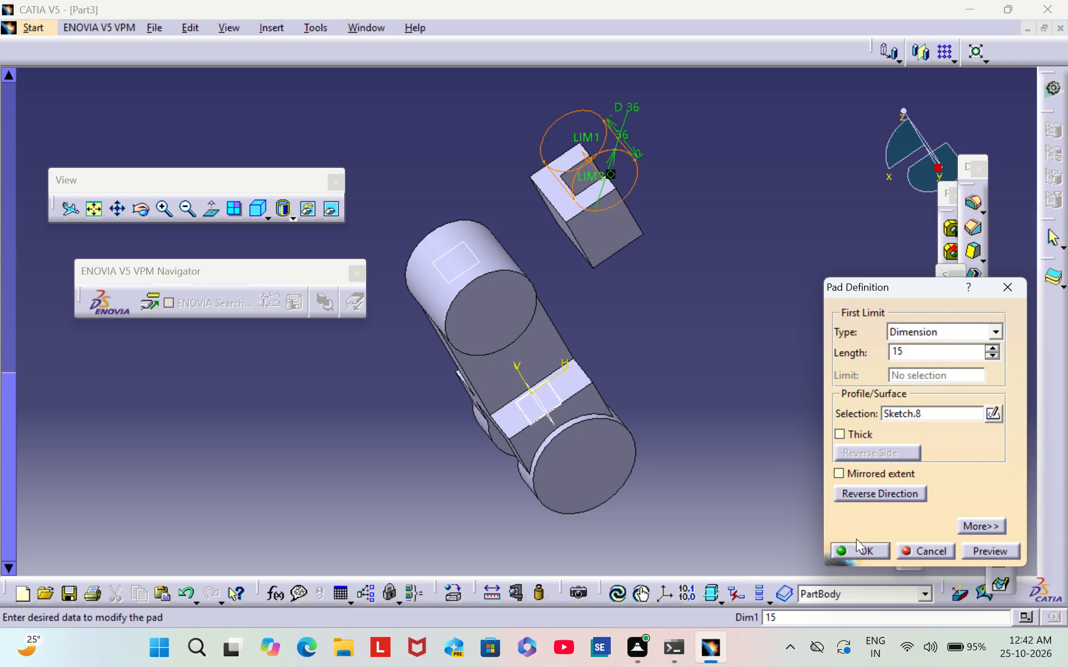
click(861, 549)
click(857, 437)
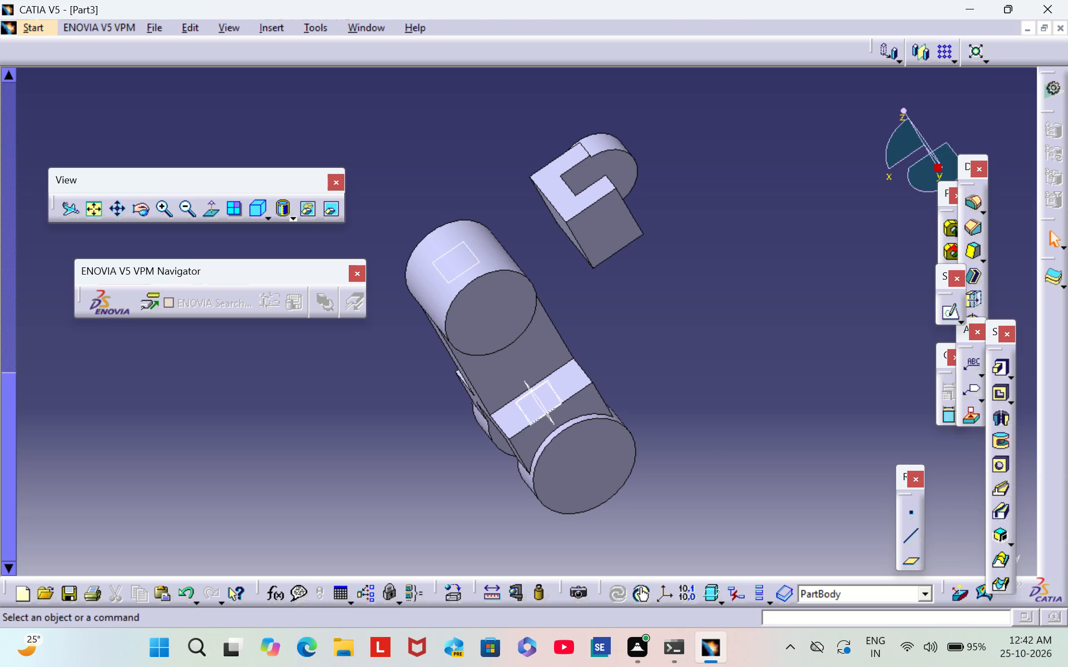
Mirror the 36 mm round pad on the C-block's far arm about the zx plane onto the near arm.
middle_drag(679, 302, 731, 292)
right_drag(679, 302, 731, 292)
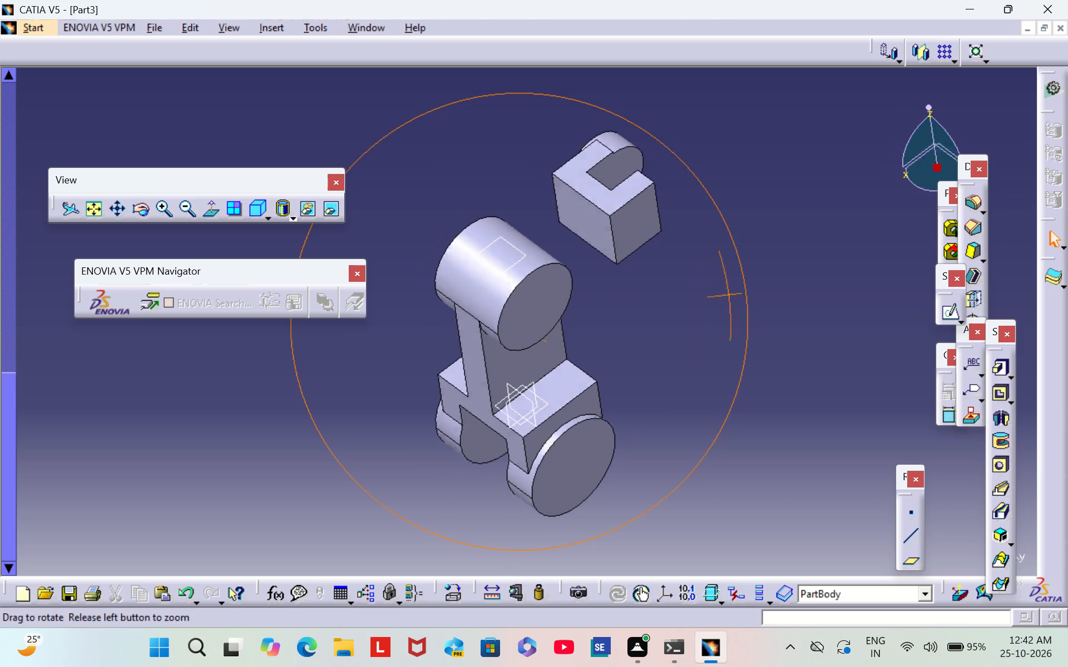
middle_drag(731, 292, 715, 283)
right_drag(731, 292, 715, 283)
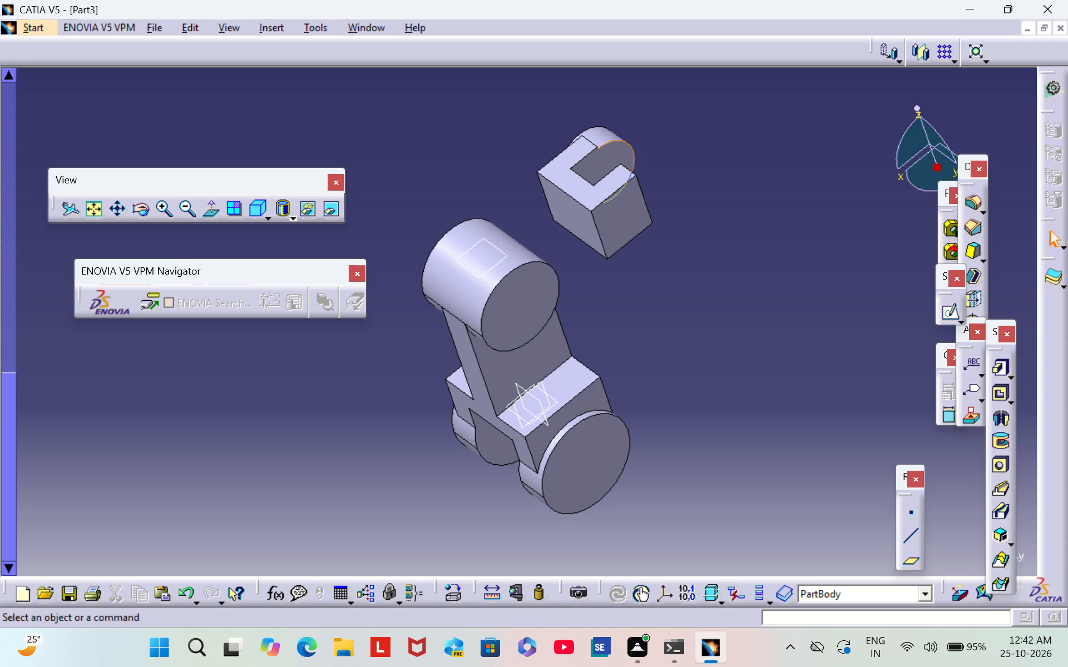
click(605, 139)
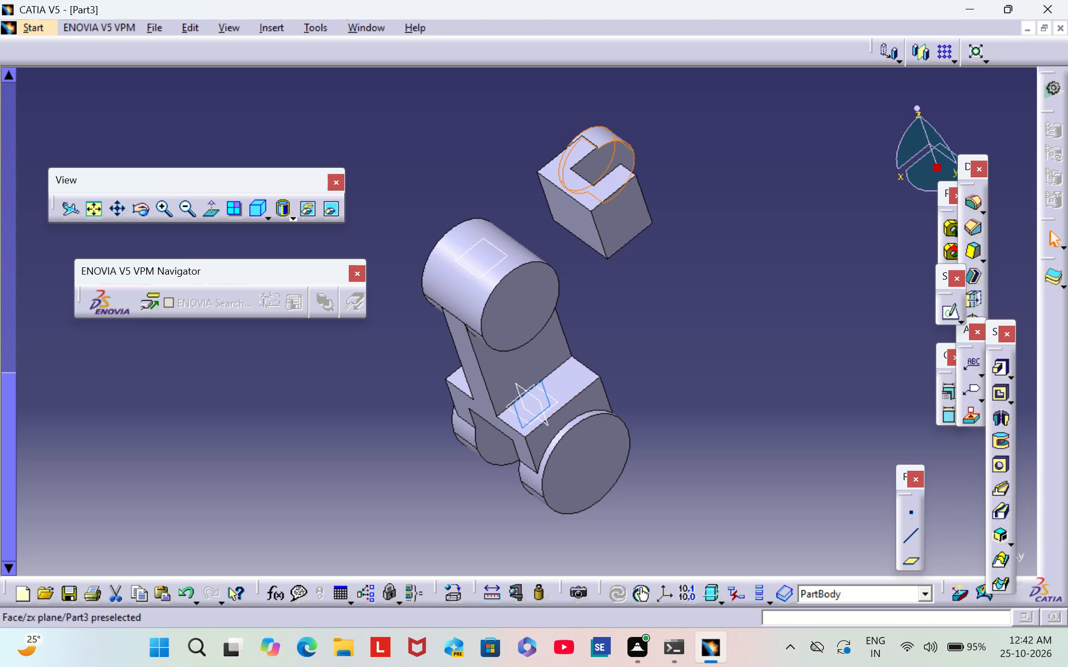
click(921, 50)
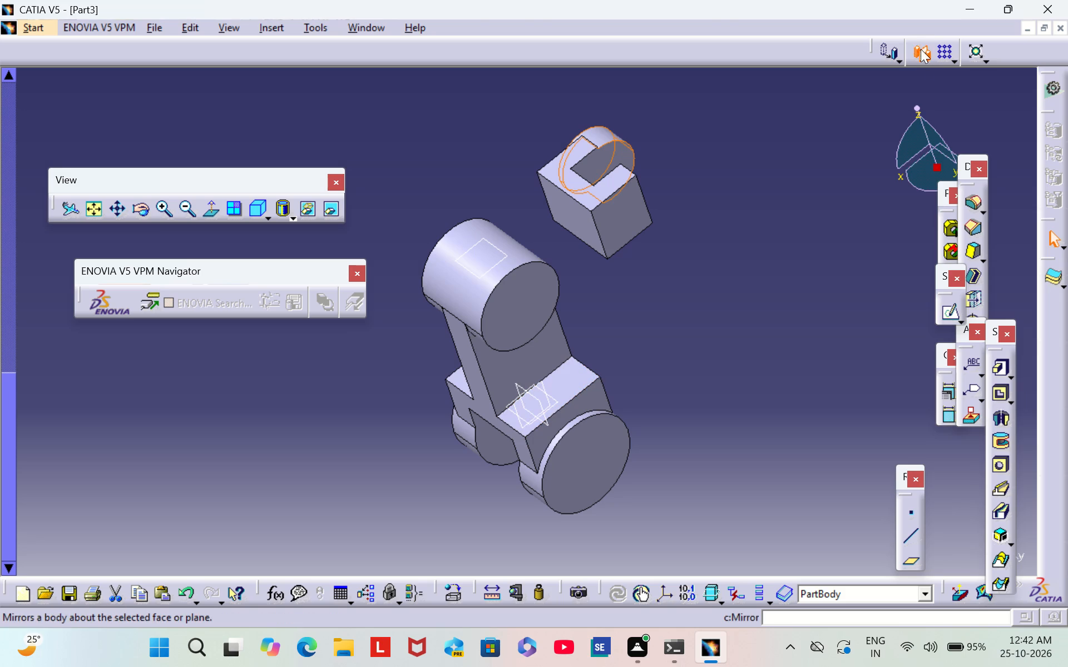
click(547, 390)
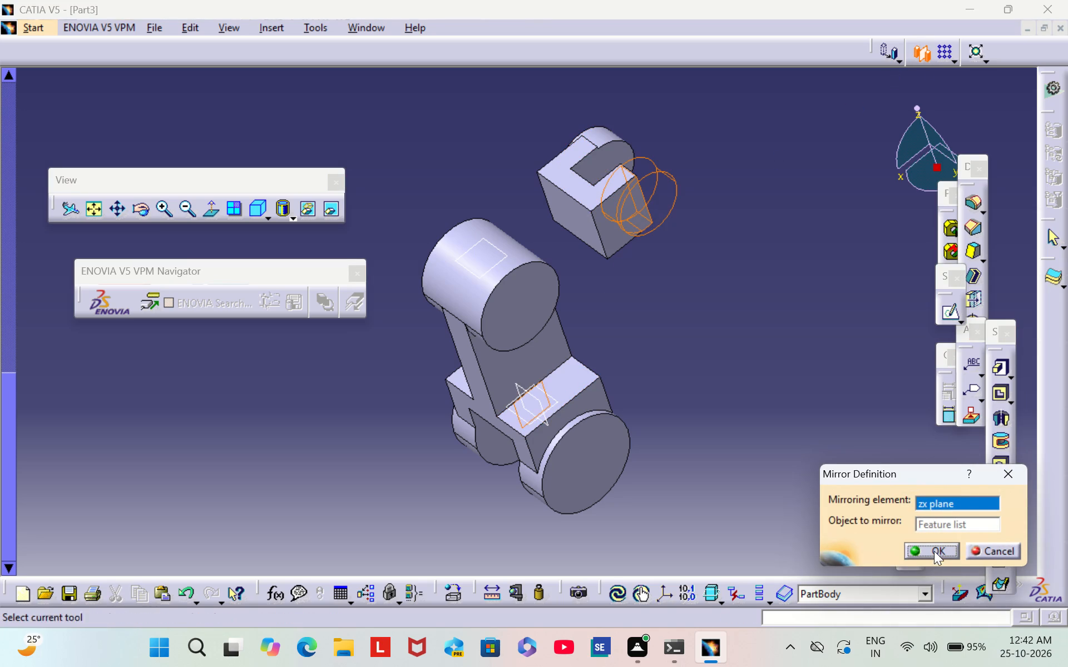
click(934, 550)
click(852, 336)
Start a sketch on the post's flat side face and project the C-block's vertical back edge into it.
middle_drag(806, 293, 794, 296)
right_drag(803, 292, 794, 296)
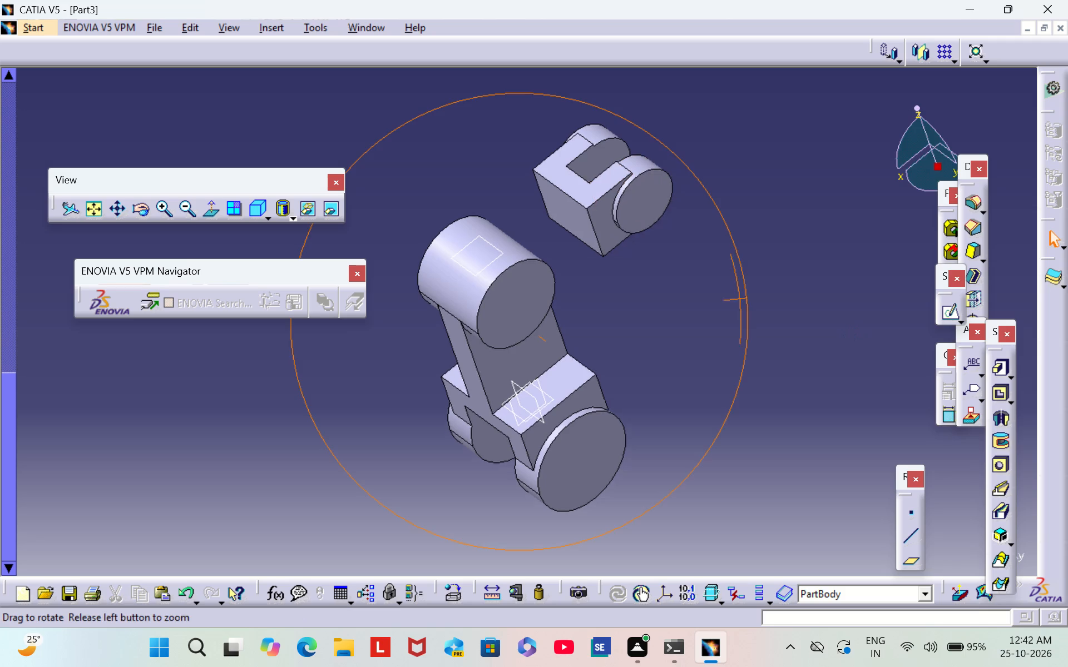
right_drag(794, 296, 681, 379)
middle_drag(794, 296, 681, 379)
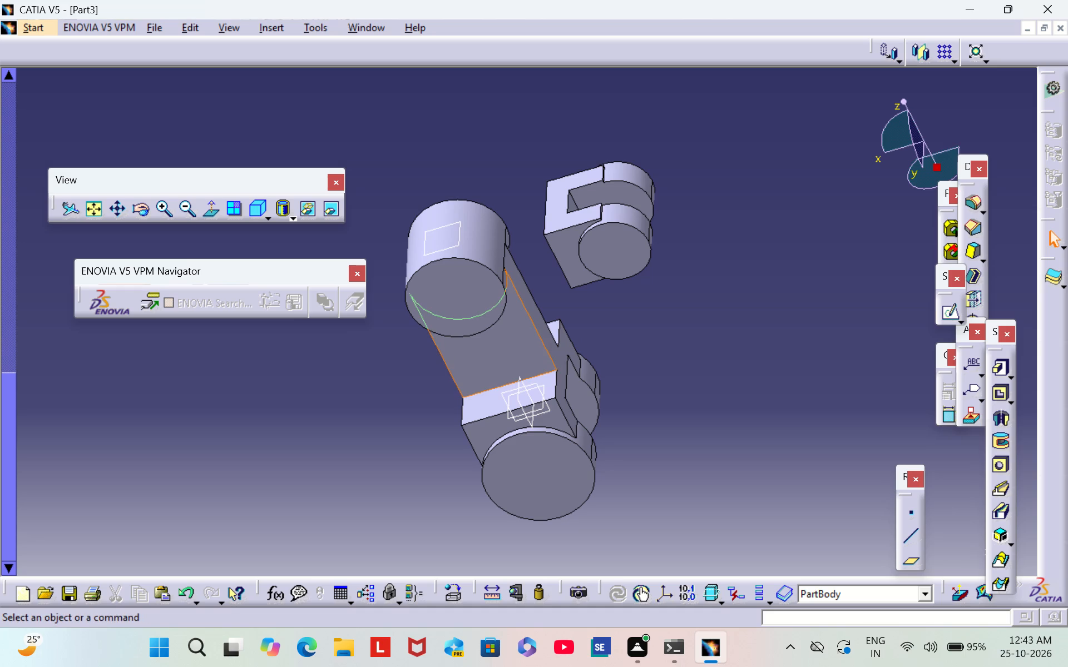
click(486, 297)
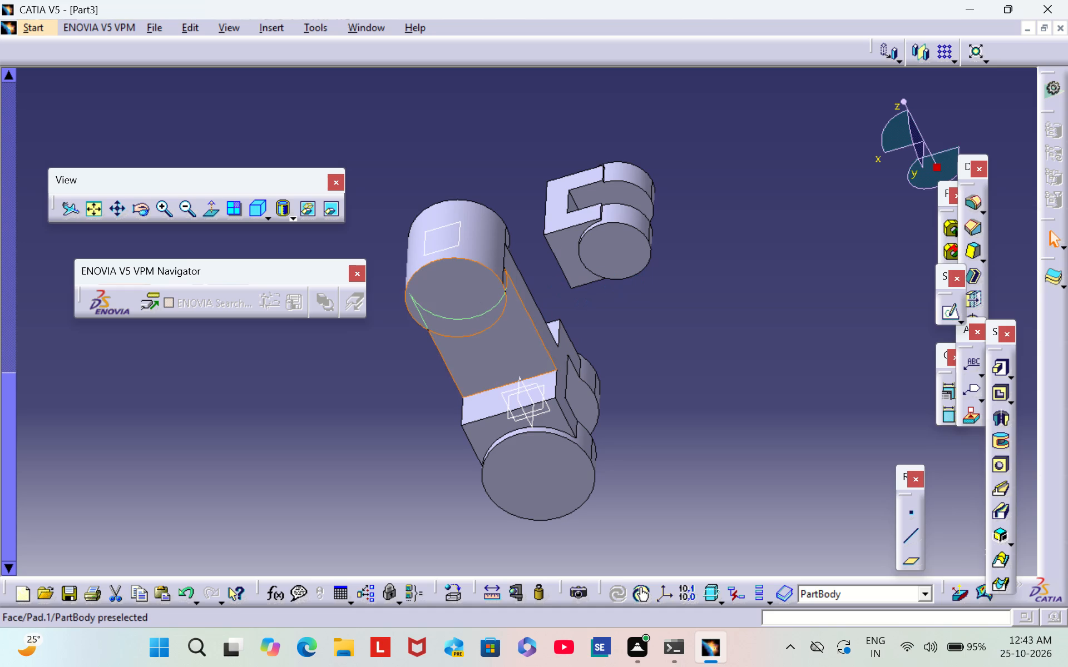
click(521, 345)
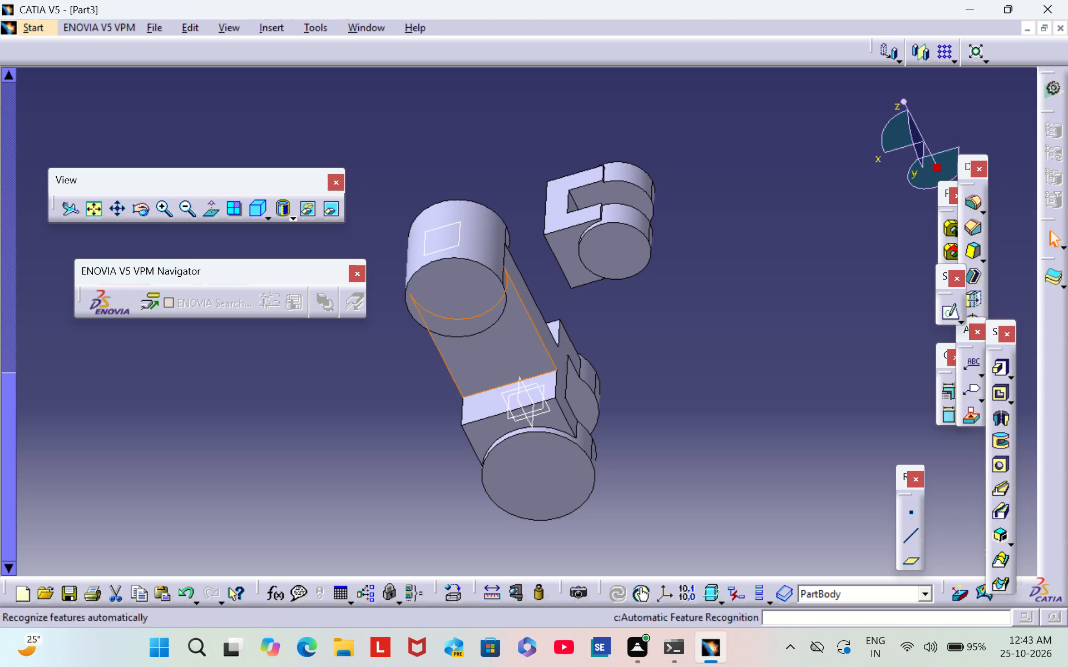
click(951, 318)
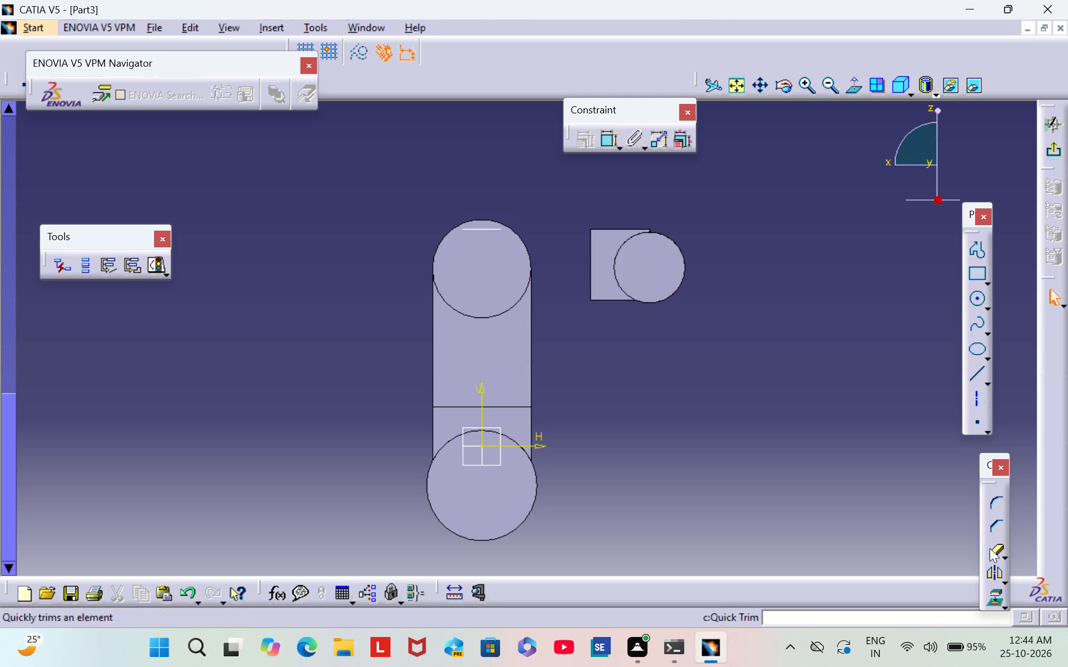
click(994, 598)
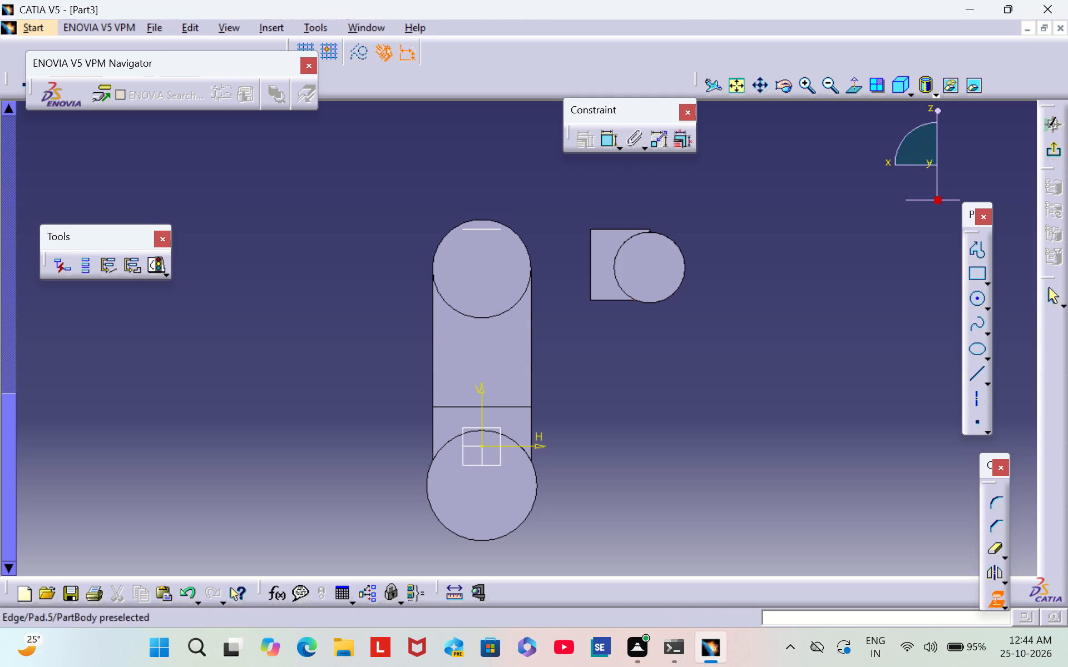
click(589, 262)
click(638, 328)
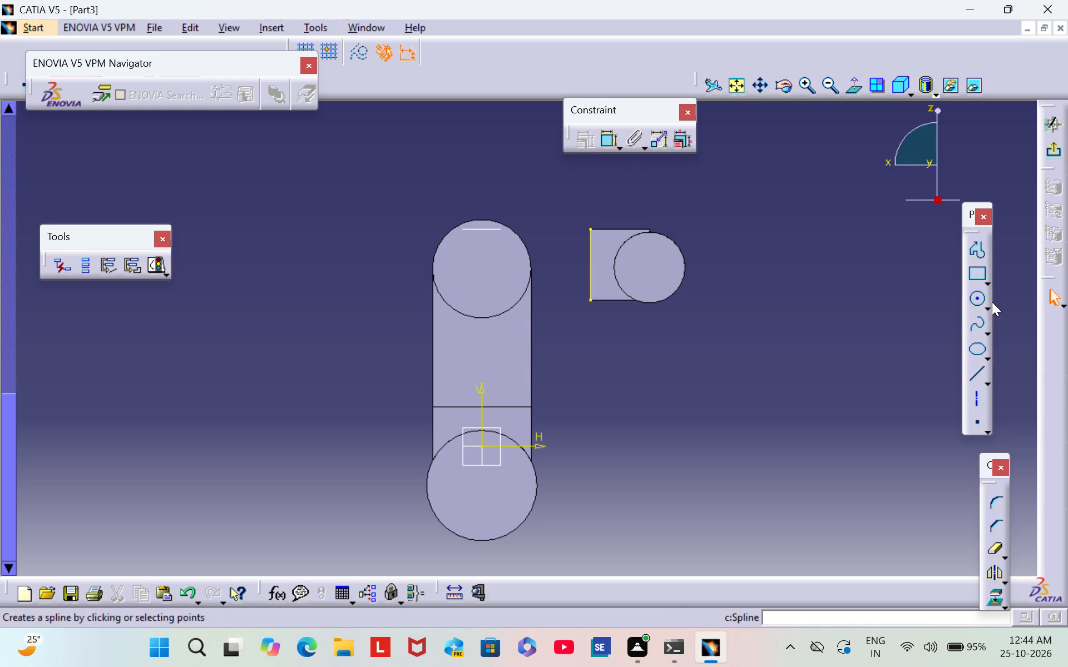
Sketch a horizontal line about 24 mm long from the projected edge's lower end towards the post.
click(974, 251)
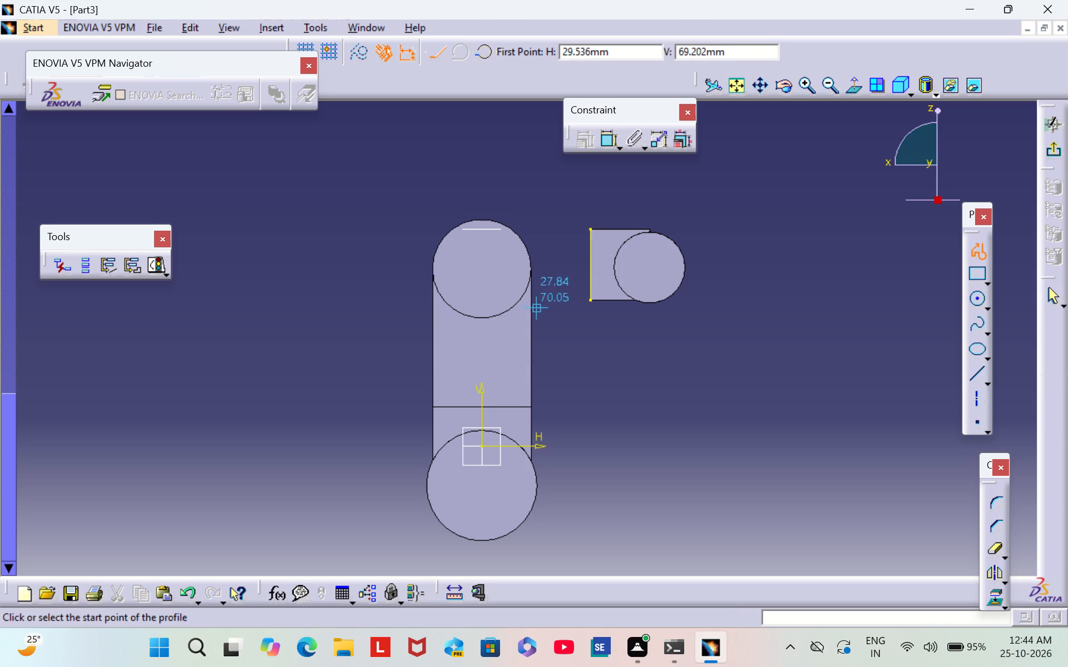
click(589, 301)
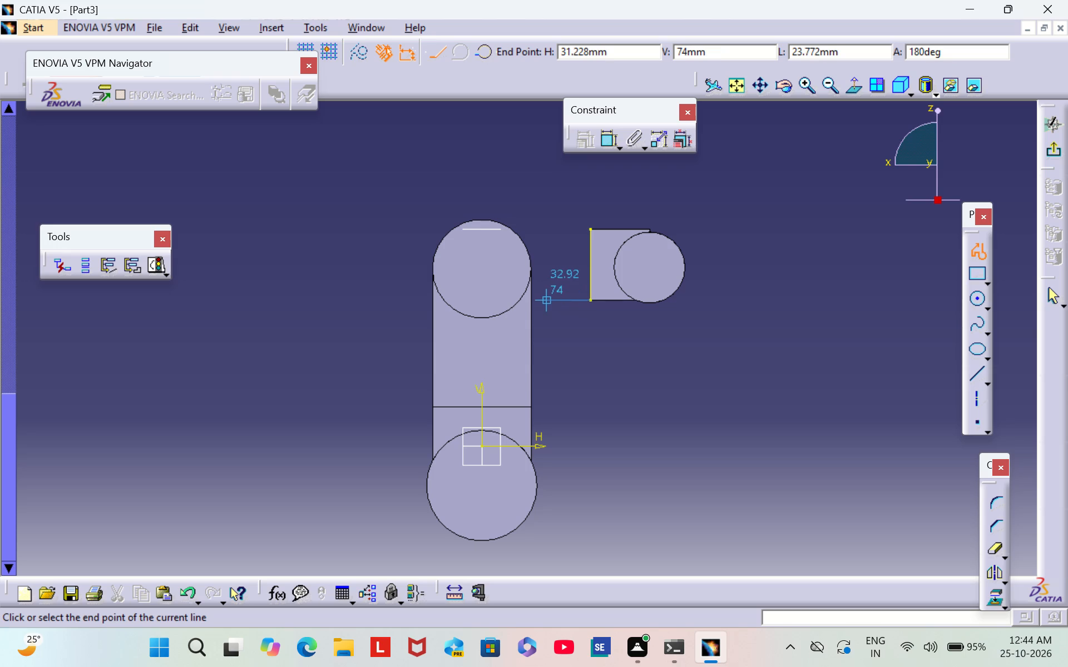
click(541, 302)
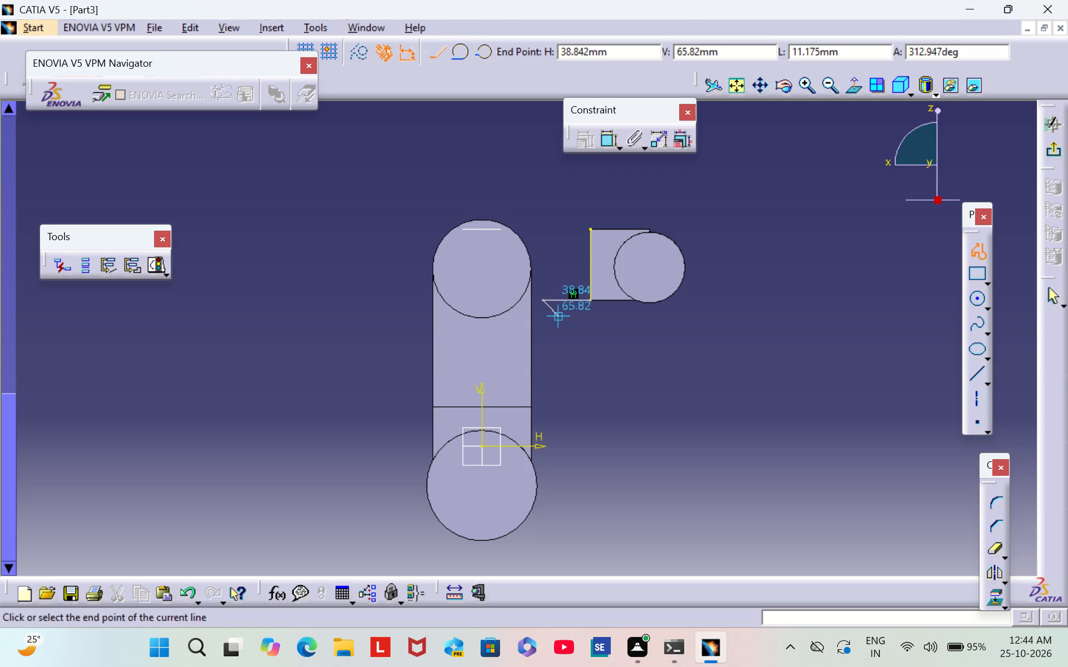
key(Escape)
key(Escape)
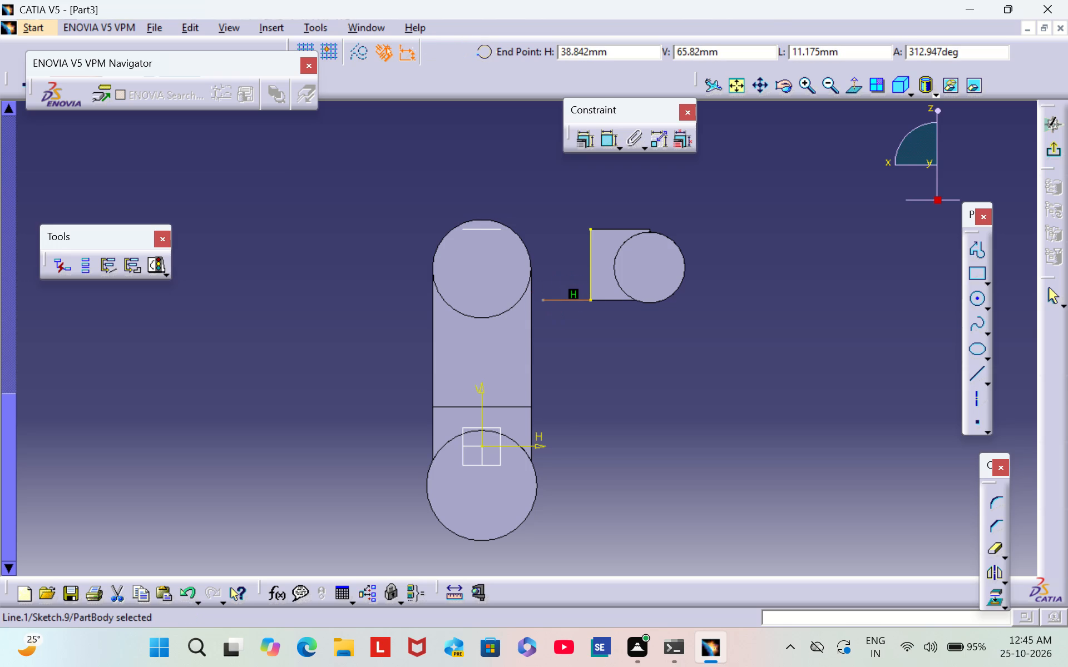
click(583, 351)
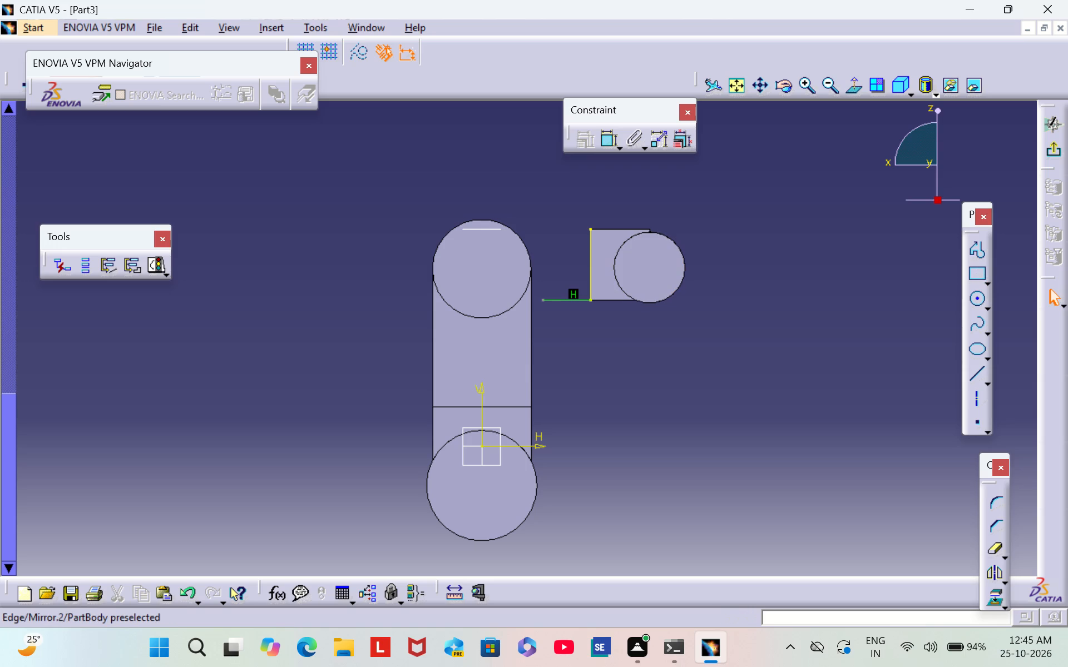
Sketch a sloping line about 52 mm long from the projected edge's upper end to just above the top cylinder.
click(975, 372)
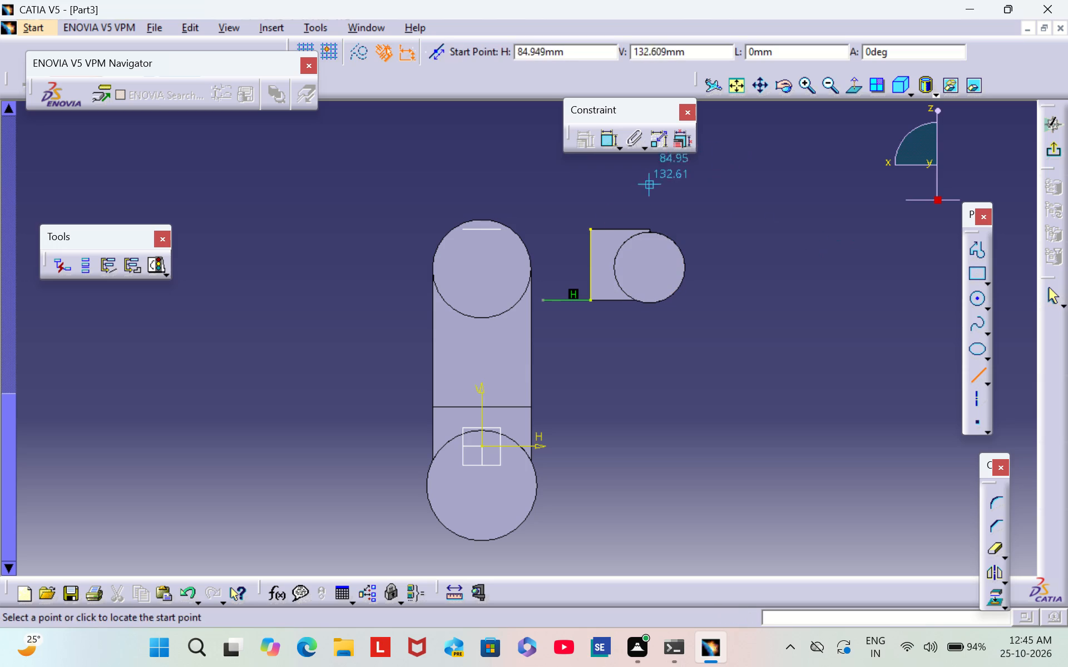
click(588, 229)
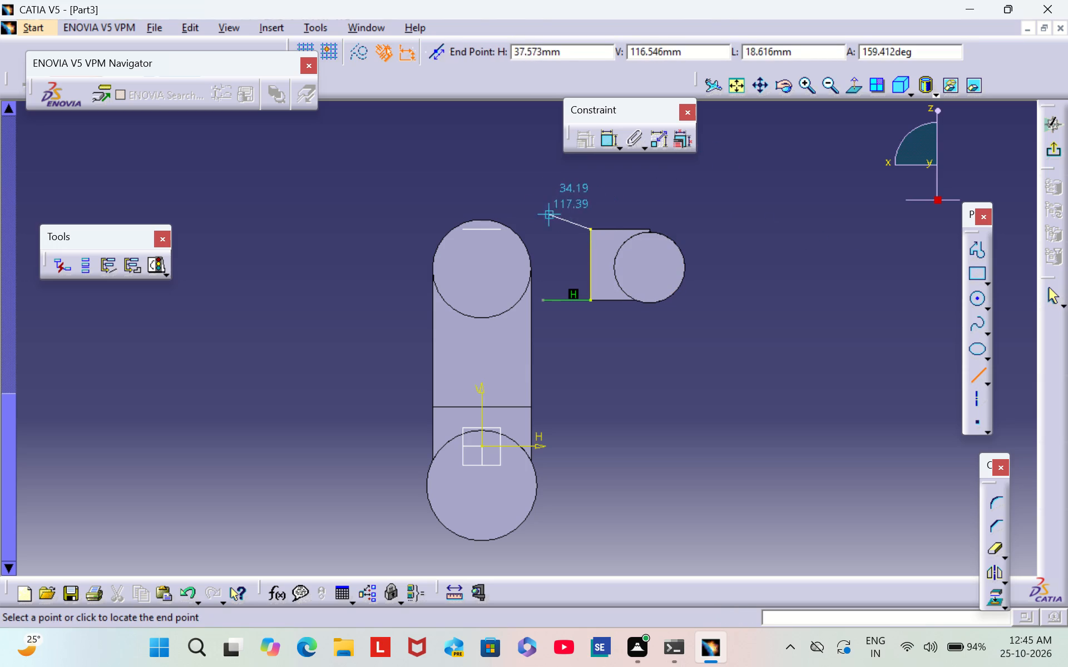
click(489, 208)
click(505, 182)
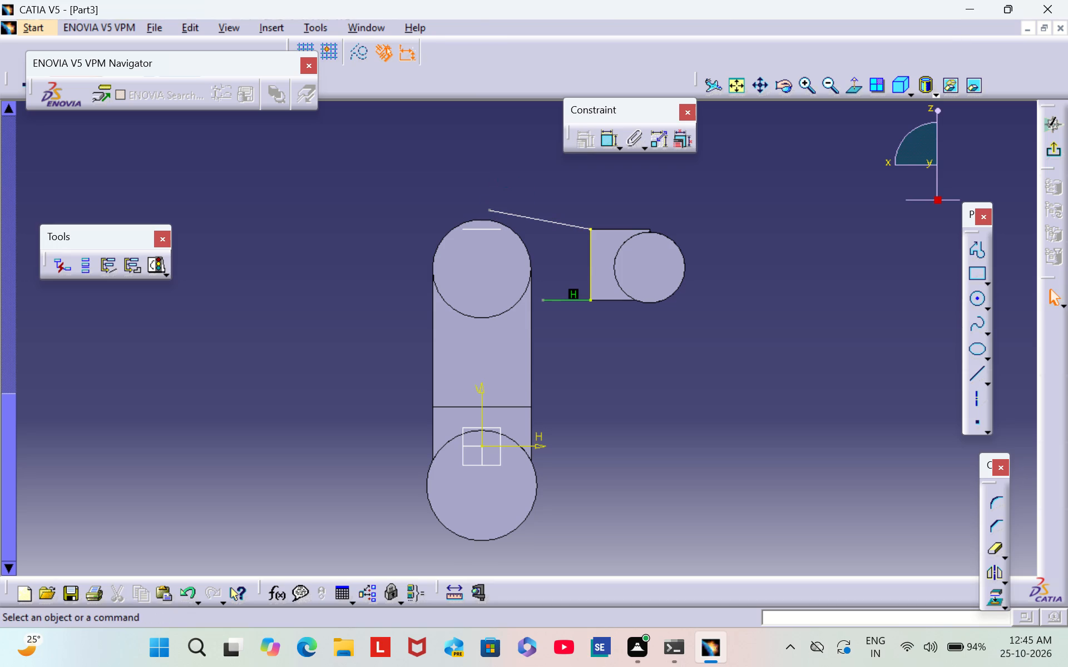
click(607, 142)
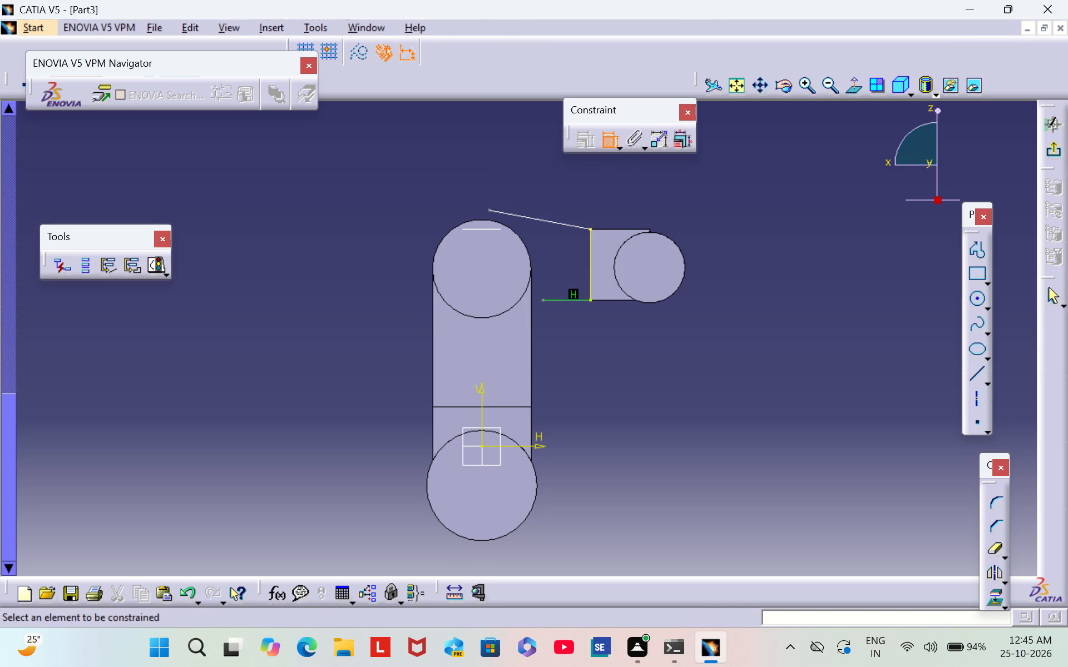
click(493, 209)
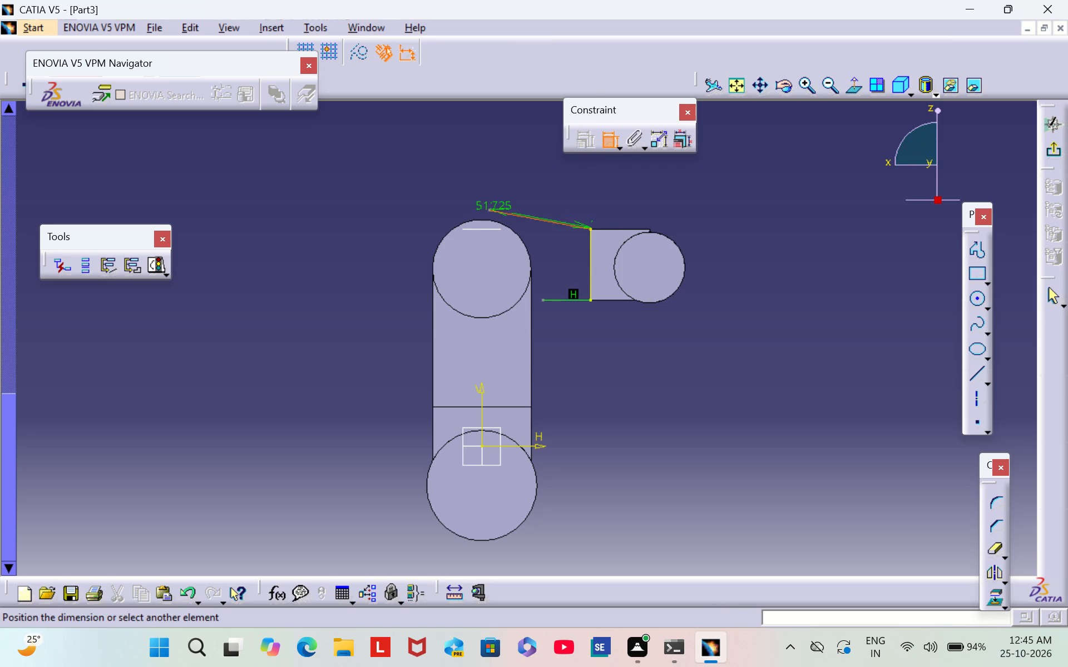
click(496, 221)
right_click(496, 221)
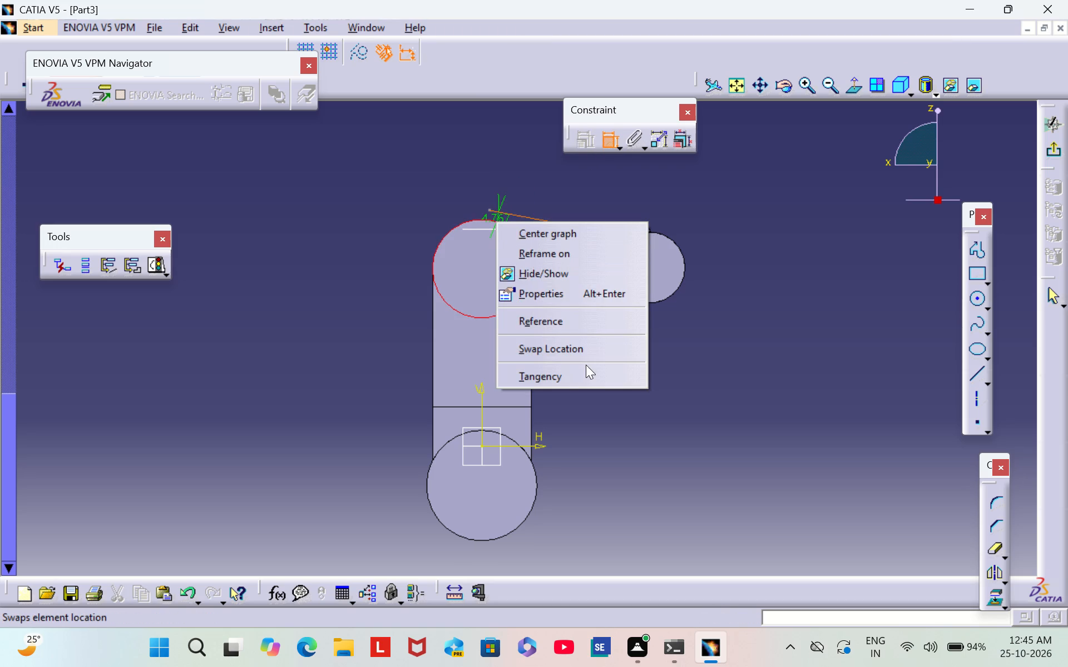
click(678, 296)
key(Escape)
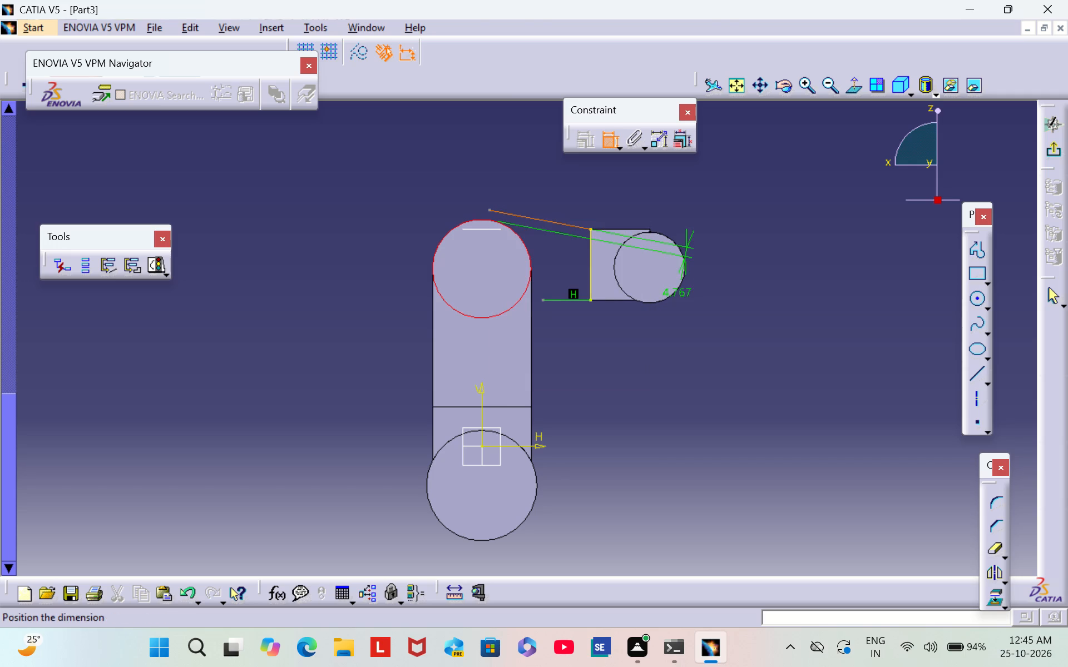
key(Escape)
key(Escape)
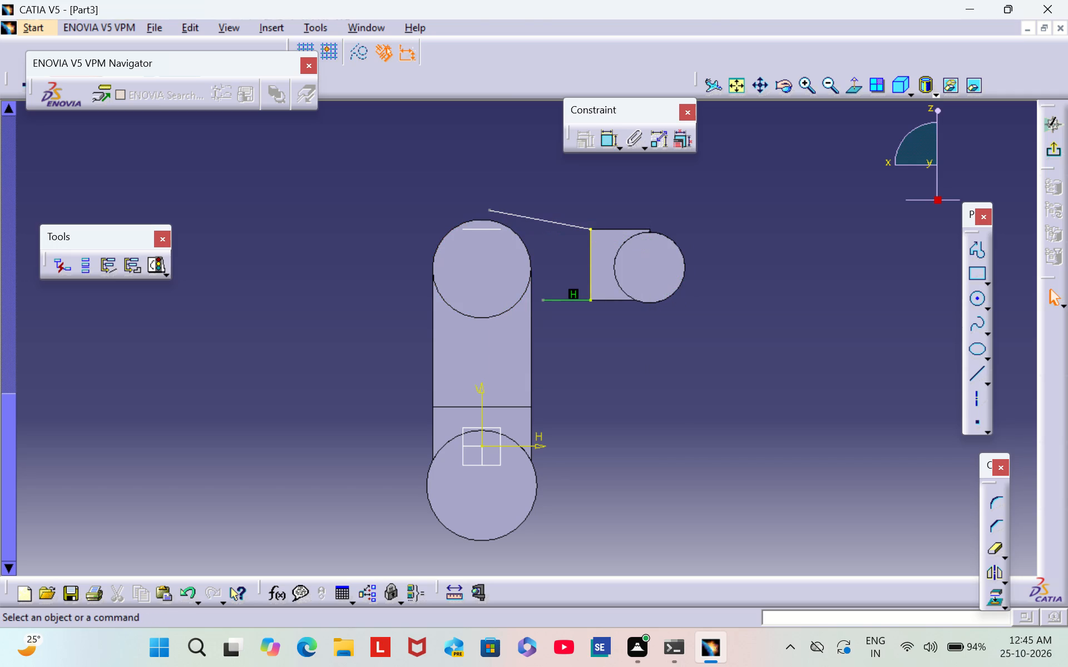
Make the sloping line's free end coincident with the top cylinder's circular edge.
double_click(617, 145)
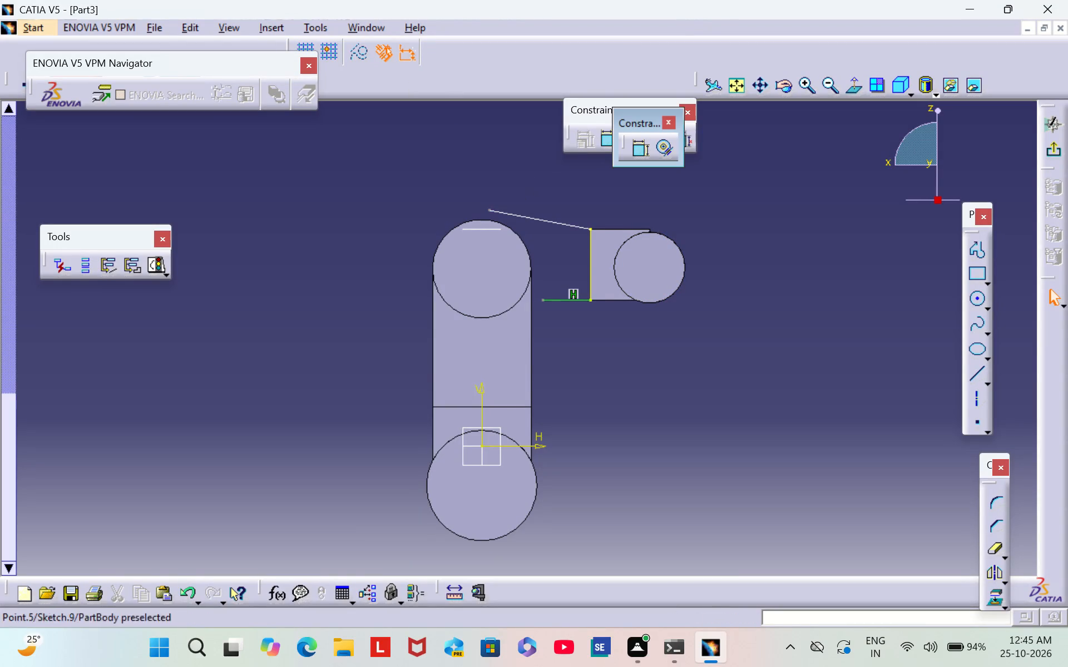
click(635, 154)
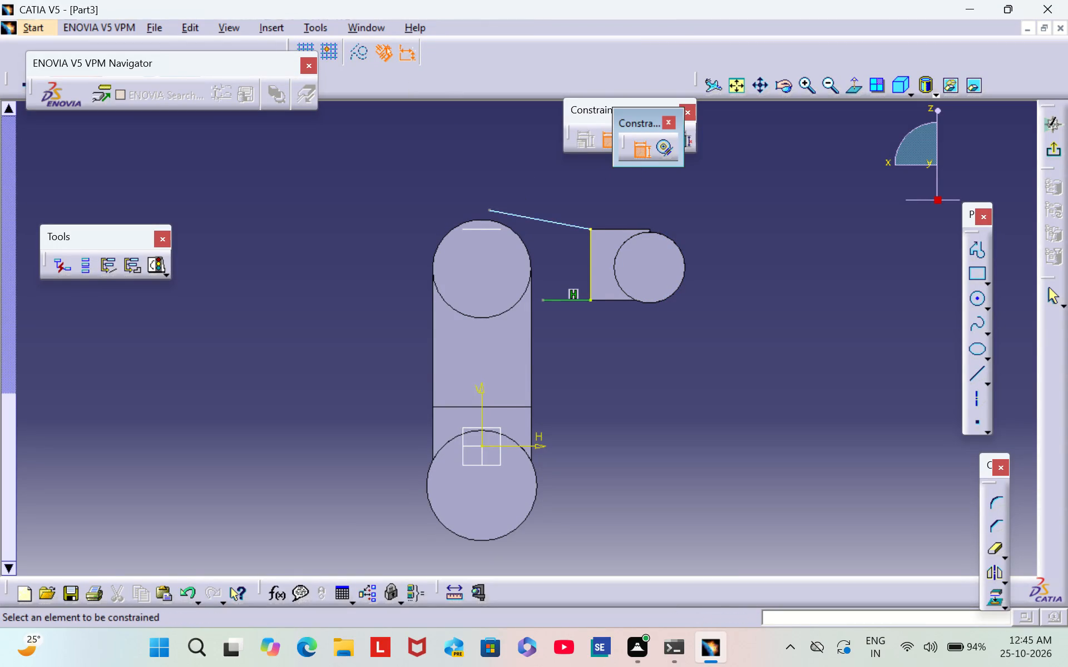
click(487, 208)
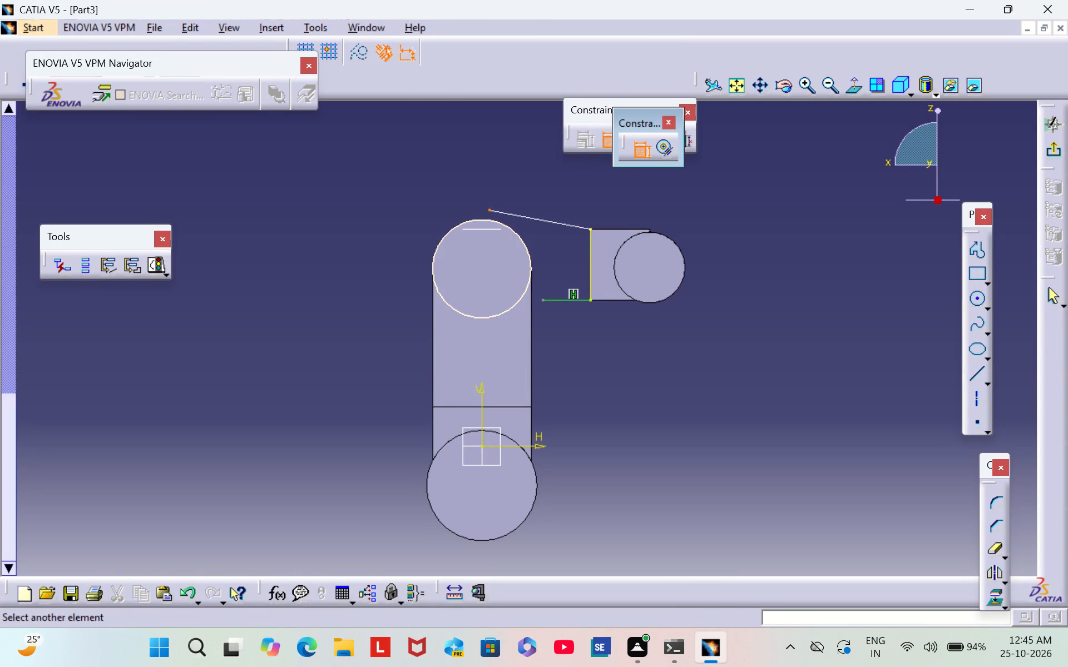
right_click(498, 225)
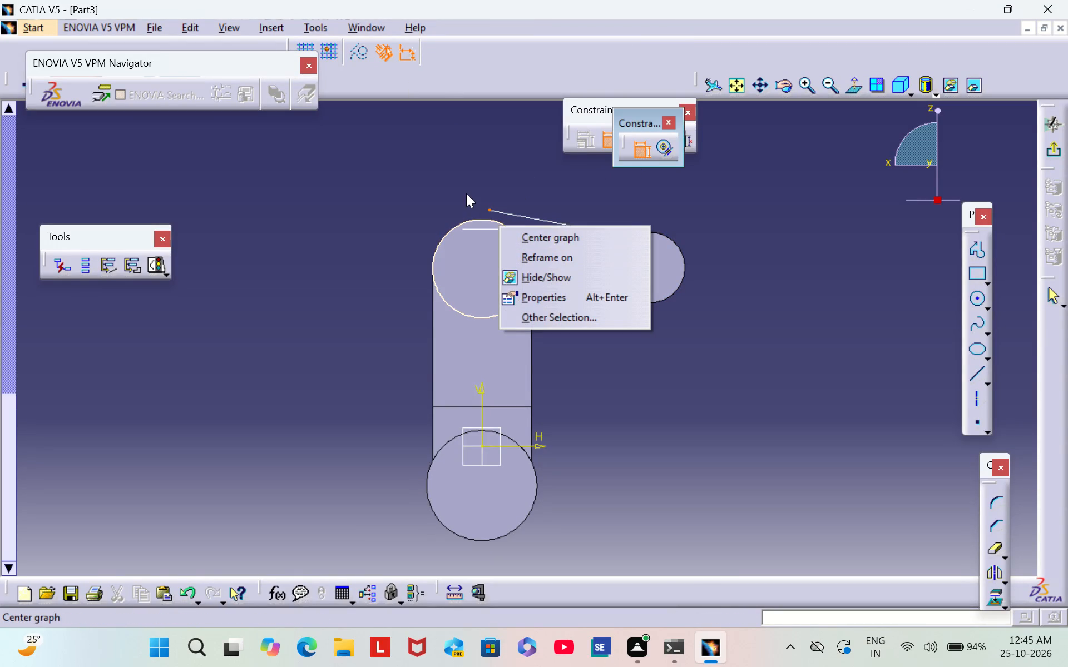
click(466, 193)
click(506, 226)
right_click(506, 226)
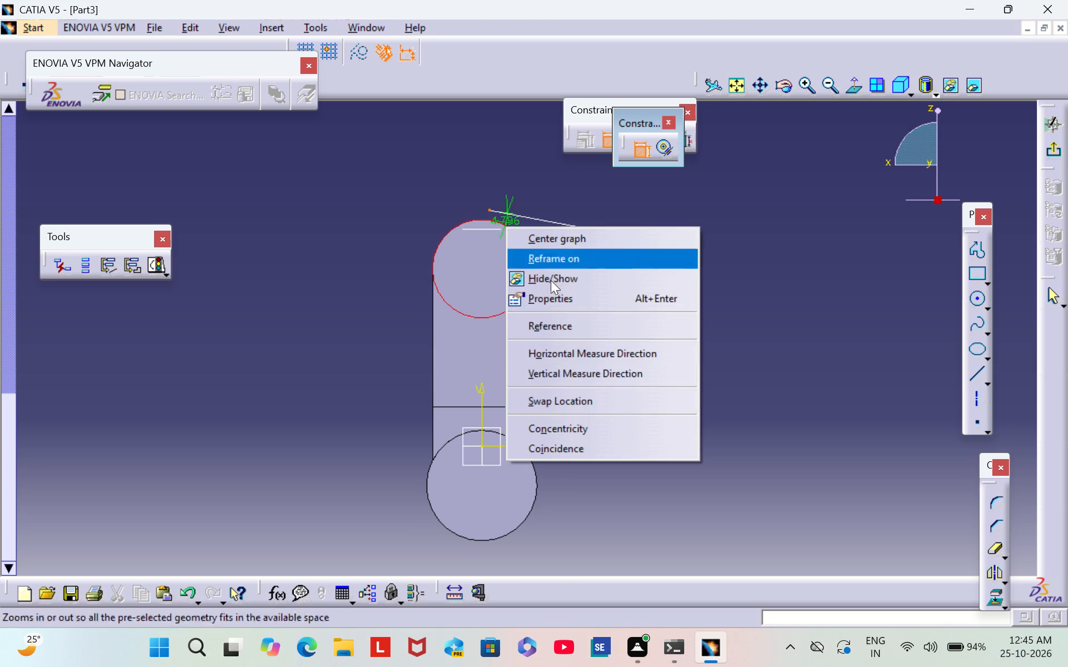
click(591, 446)
click(723, 315)
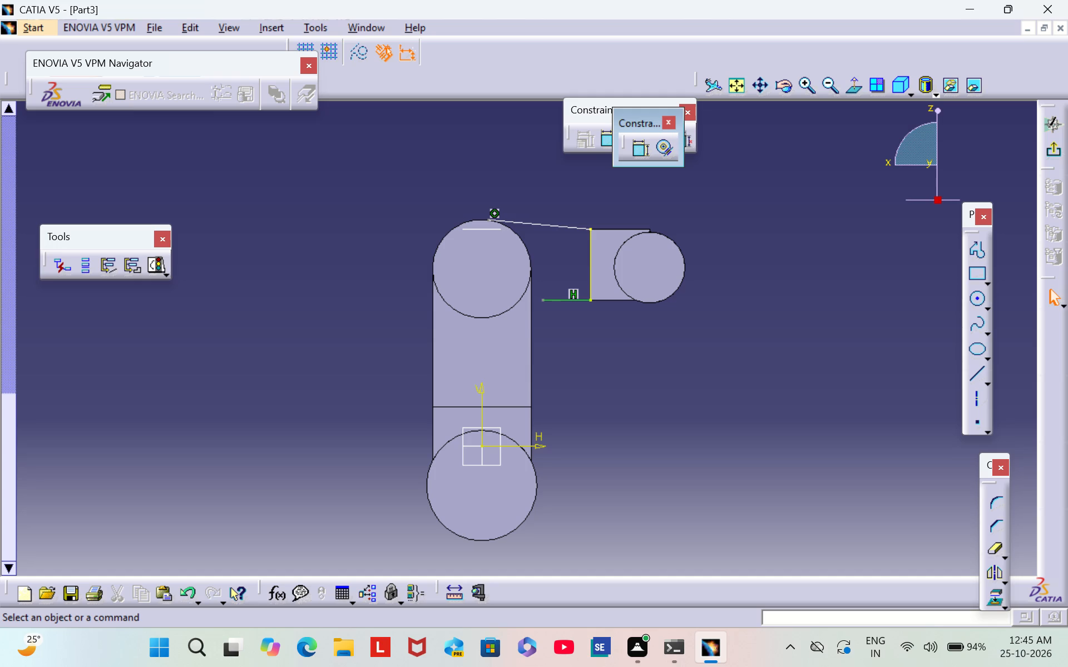
Make the horizontal line's free end coincident with the post's vertical edge facing the C-block.
double_click(633, 152)
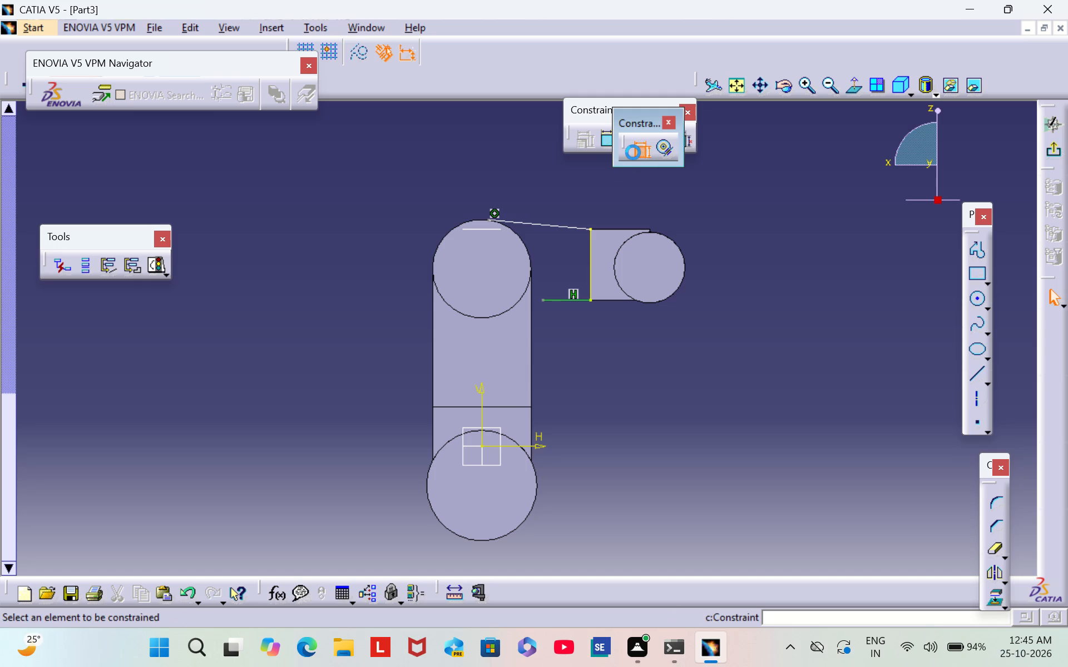
click(541, 297)
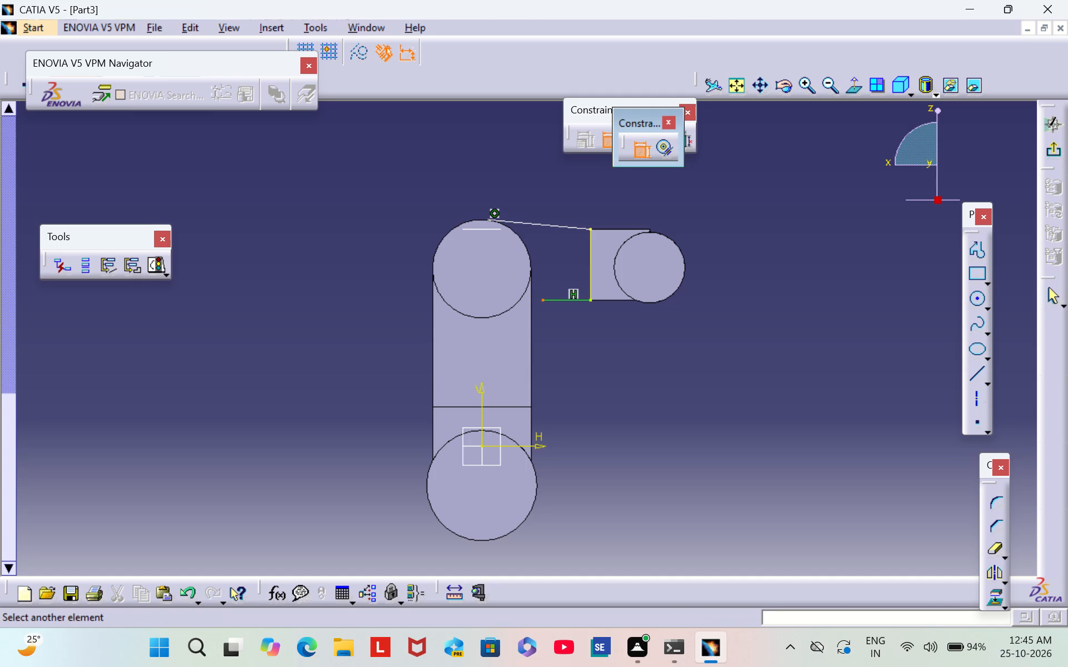
click(530, 311)
right_click(530, 311)
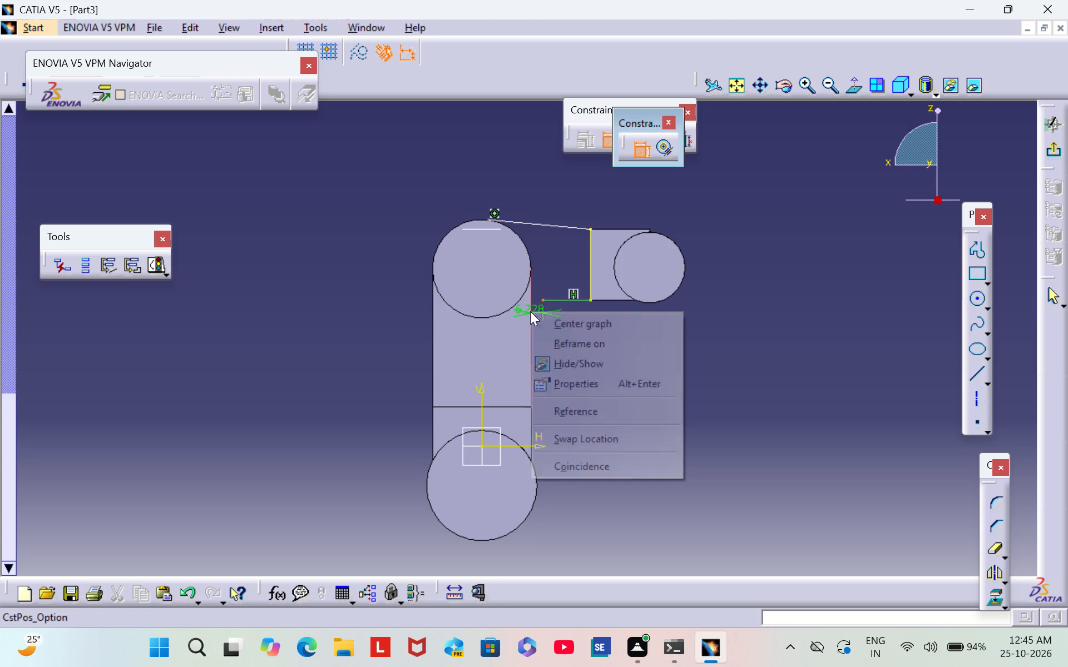
click(592, 460)
click(677, 372)
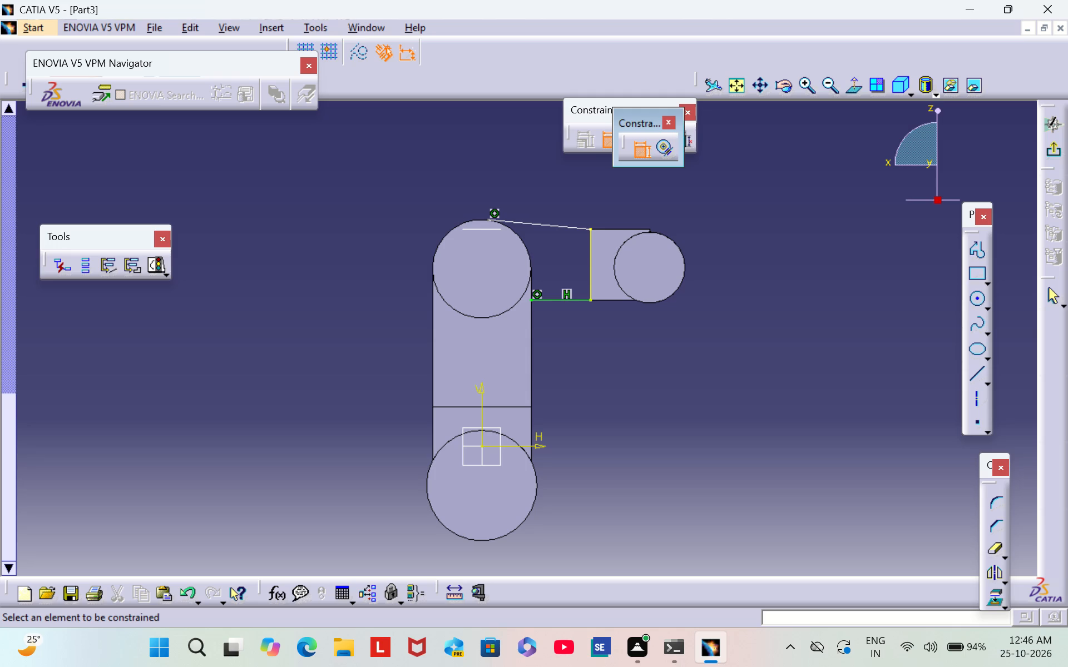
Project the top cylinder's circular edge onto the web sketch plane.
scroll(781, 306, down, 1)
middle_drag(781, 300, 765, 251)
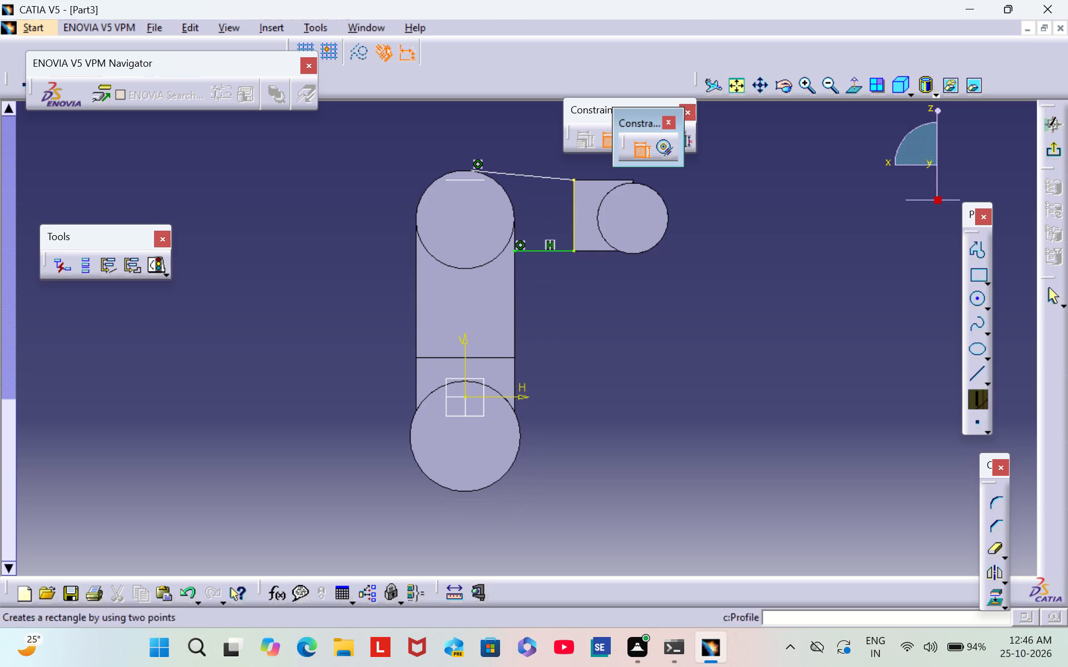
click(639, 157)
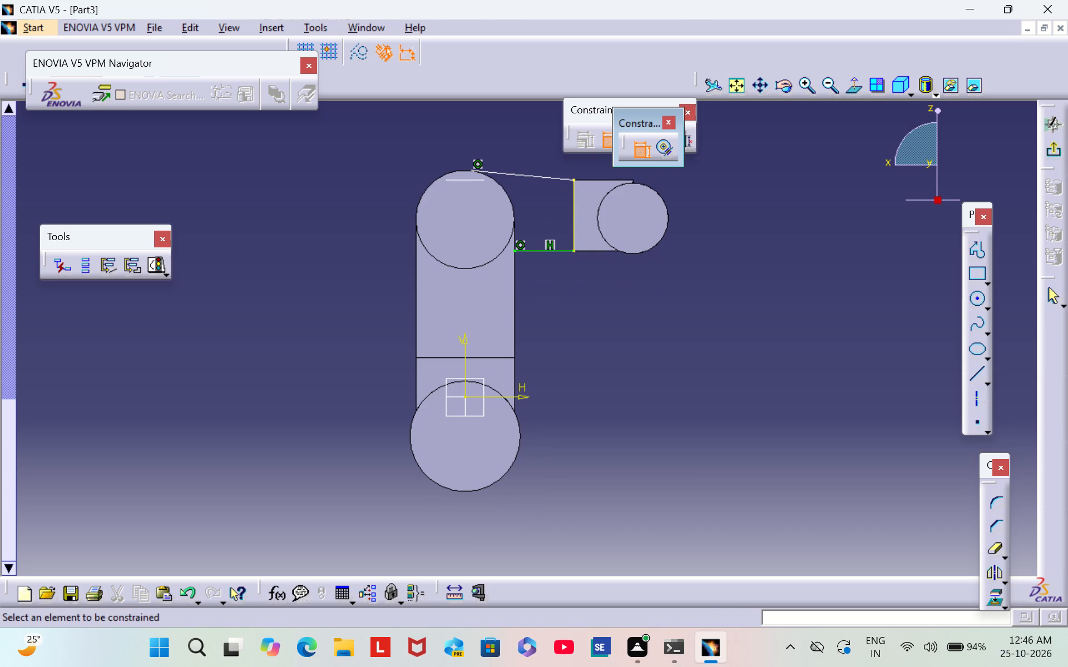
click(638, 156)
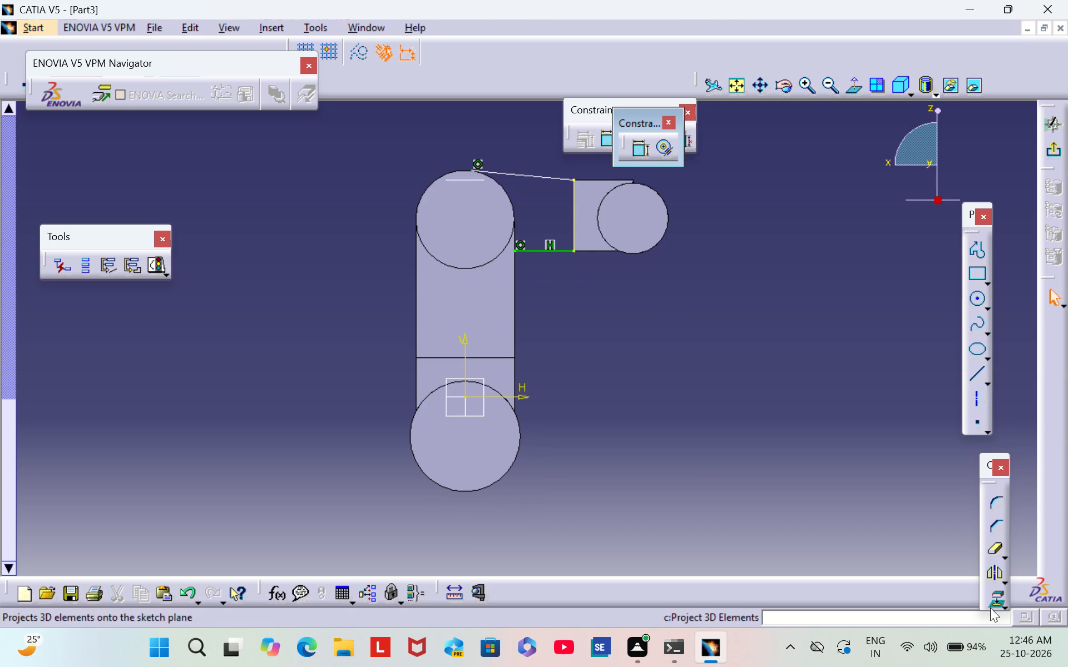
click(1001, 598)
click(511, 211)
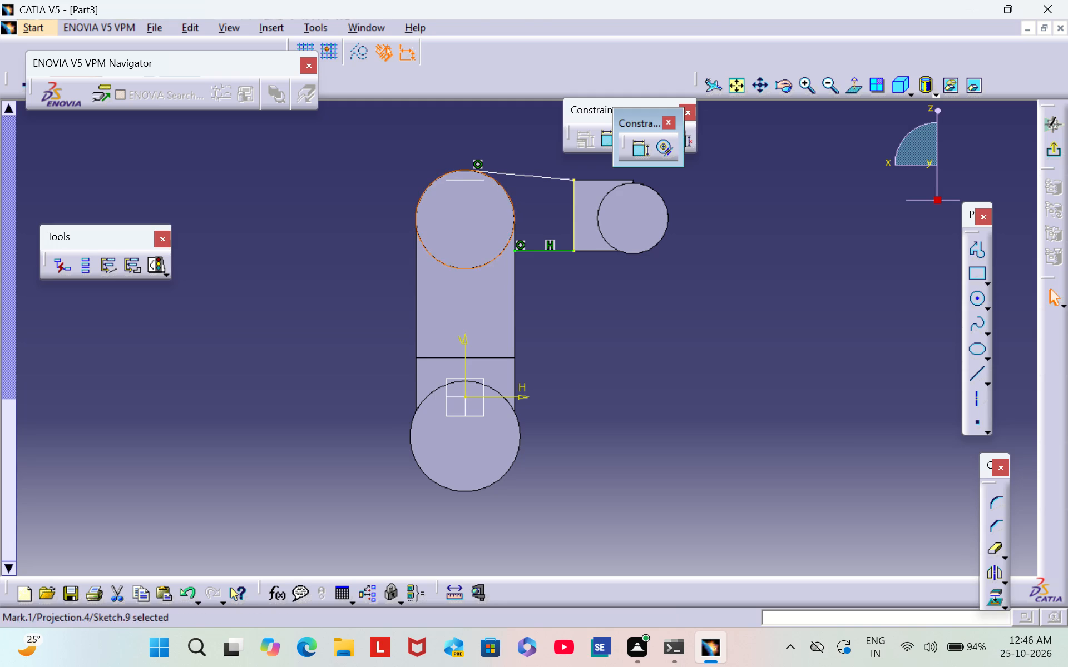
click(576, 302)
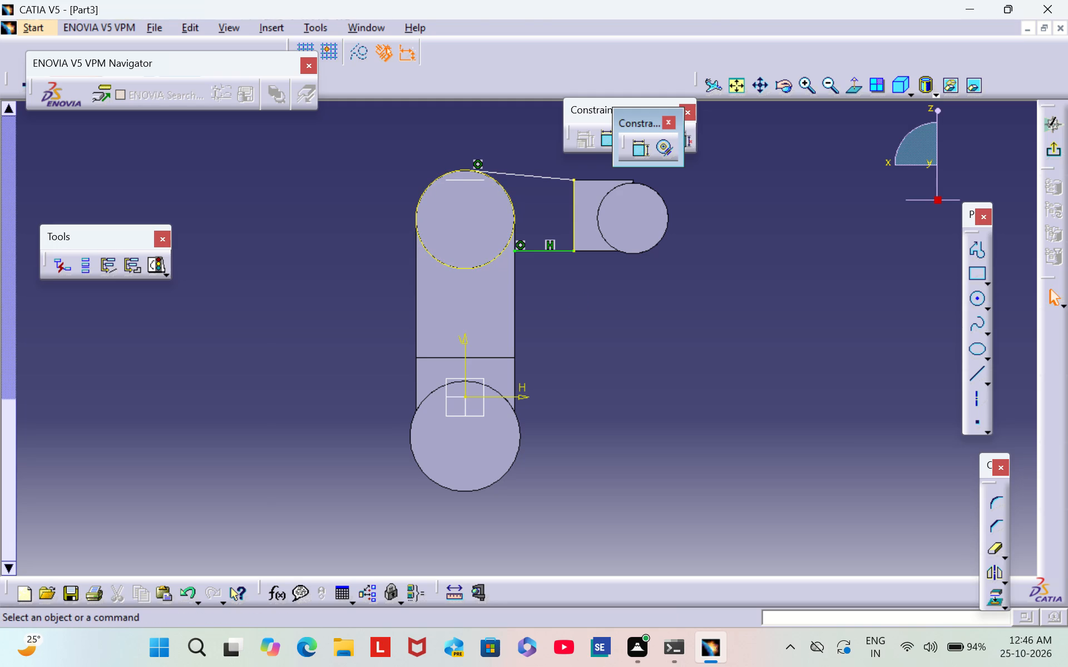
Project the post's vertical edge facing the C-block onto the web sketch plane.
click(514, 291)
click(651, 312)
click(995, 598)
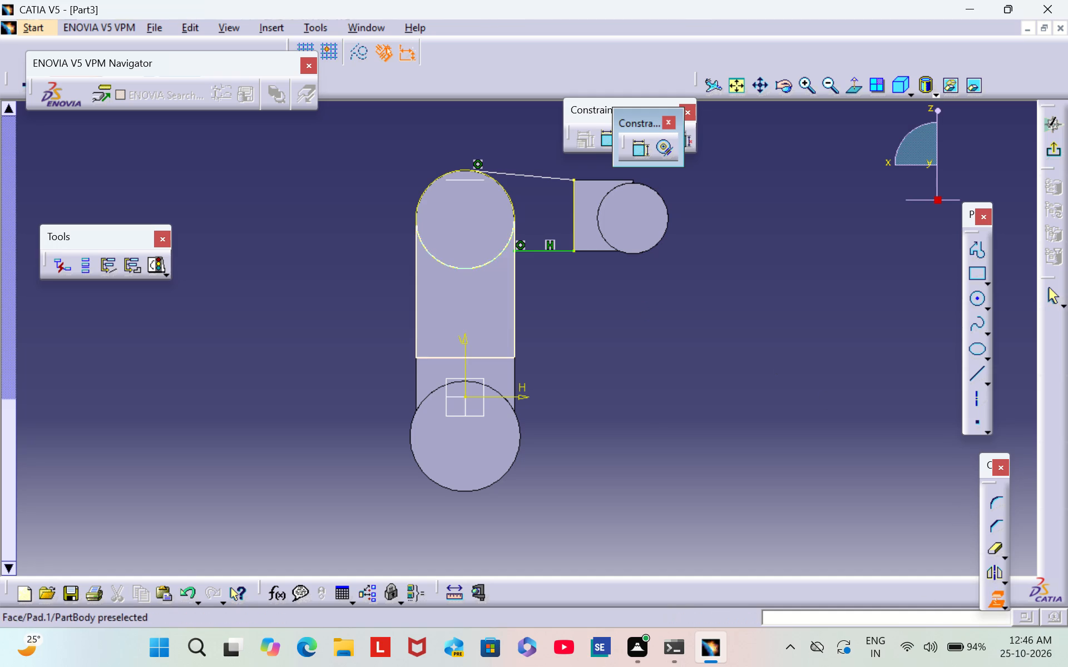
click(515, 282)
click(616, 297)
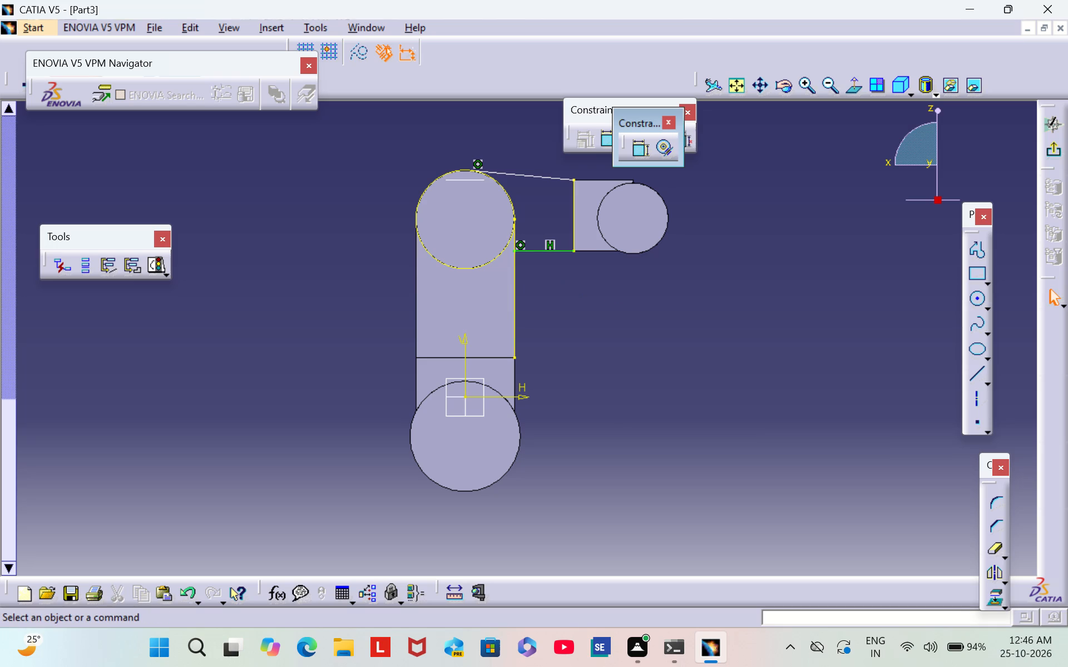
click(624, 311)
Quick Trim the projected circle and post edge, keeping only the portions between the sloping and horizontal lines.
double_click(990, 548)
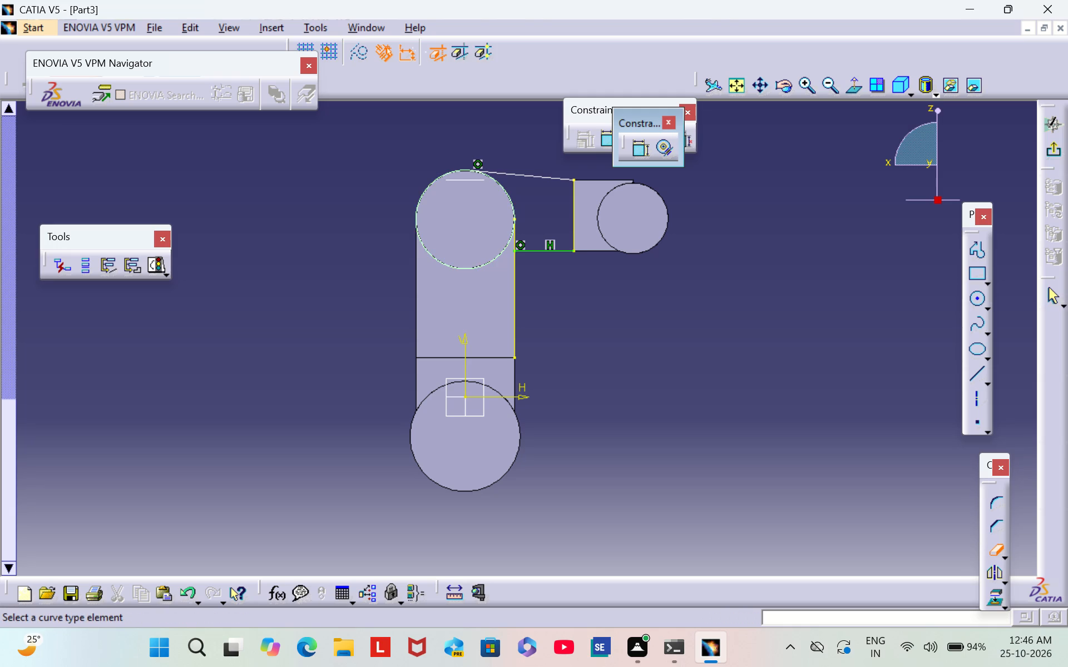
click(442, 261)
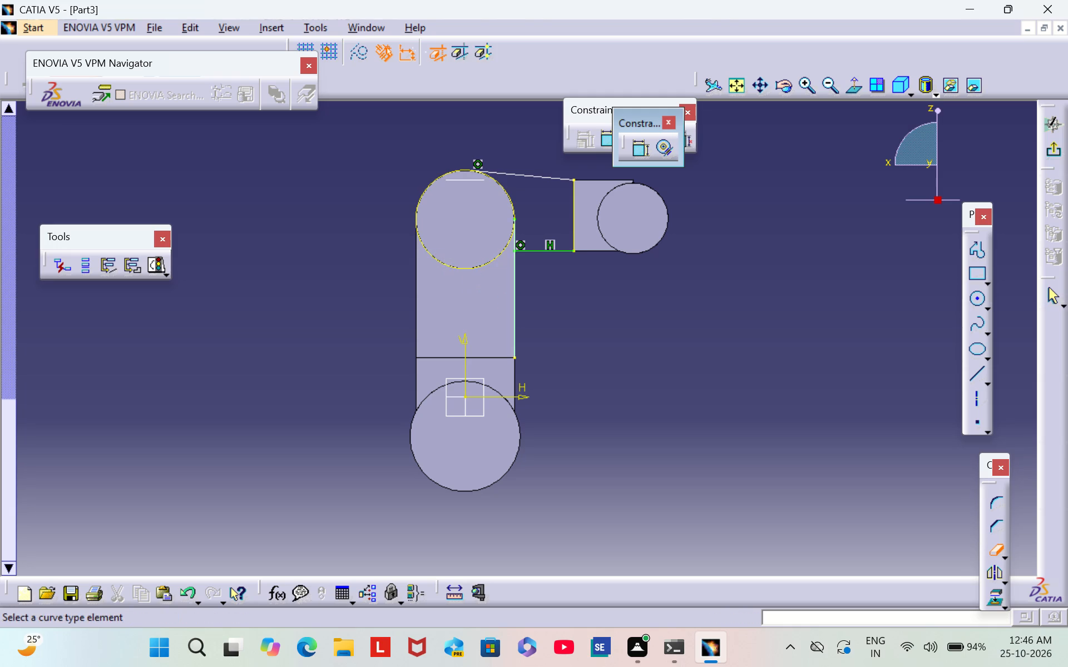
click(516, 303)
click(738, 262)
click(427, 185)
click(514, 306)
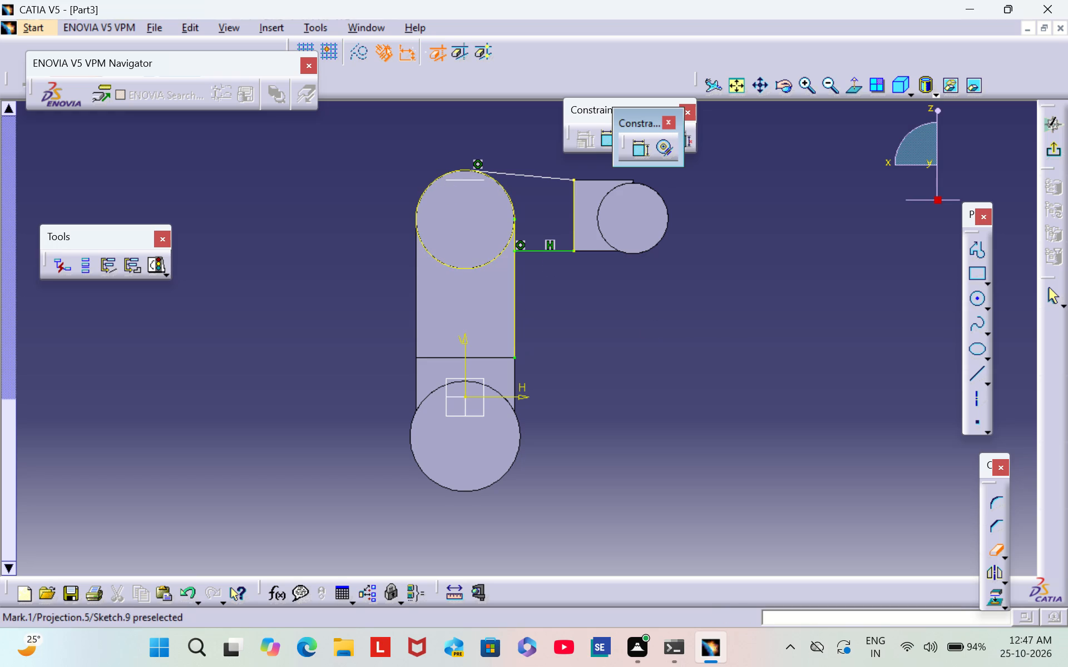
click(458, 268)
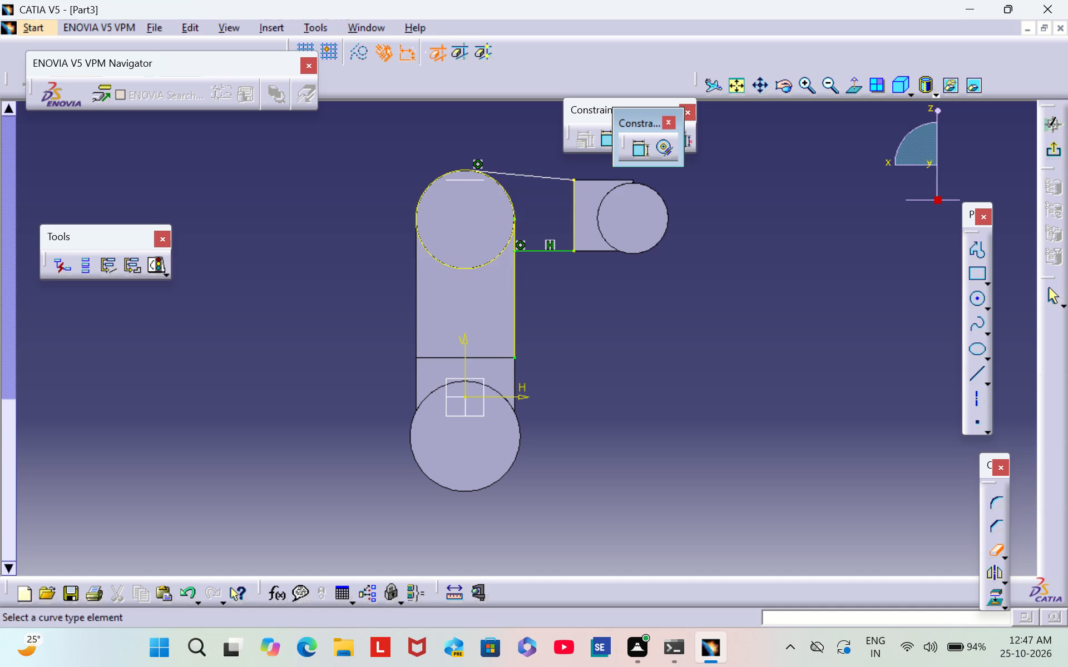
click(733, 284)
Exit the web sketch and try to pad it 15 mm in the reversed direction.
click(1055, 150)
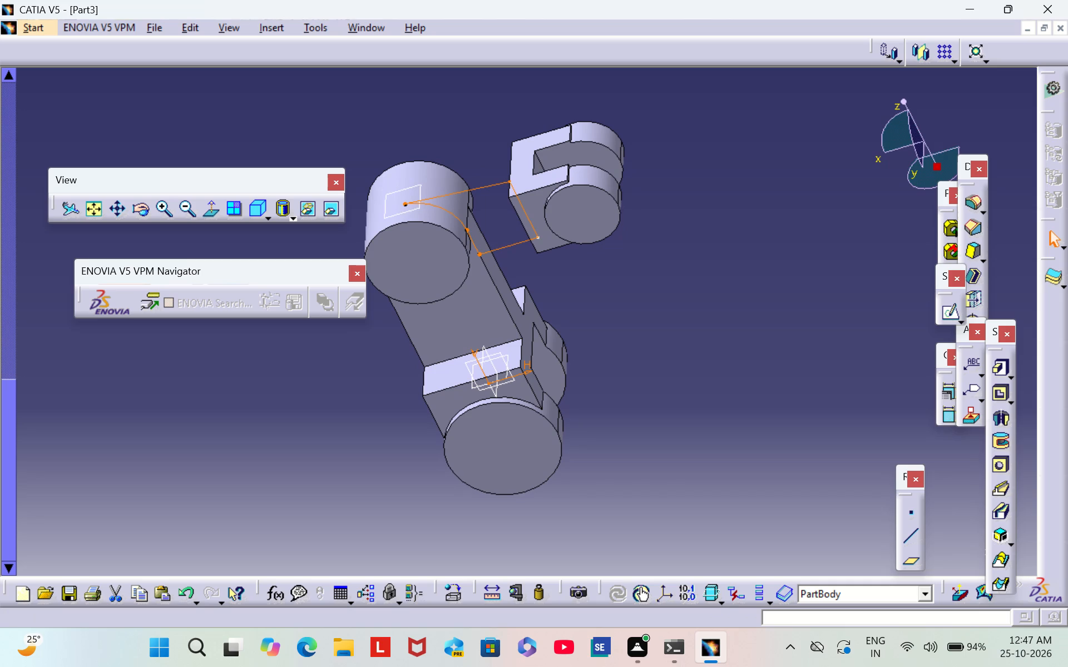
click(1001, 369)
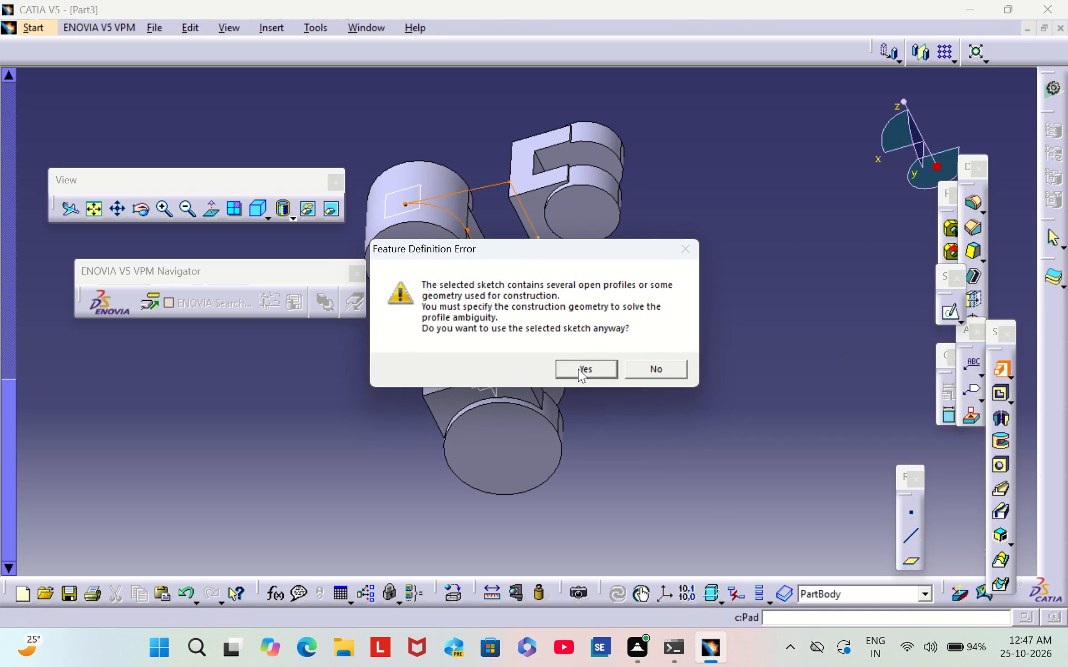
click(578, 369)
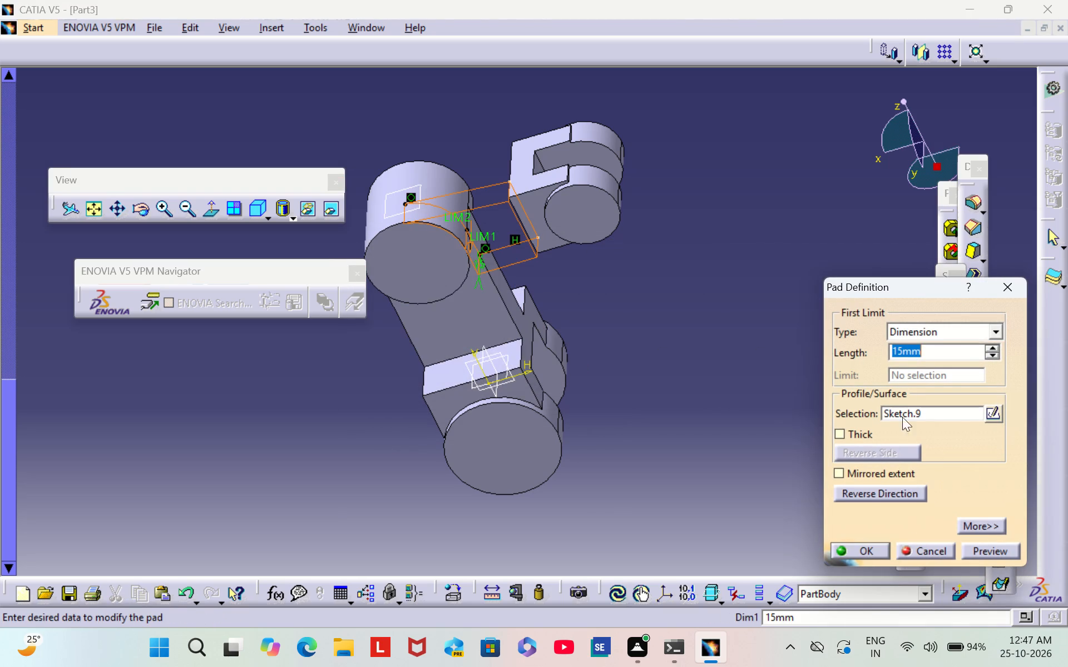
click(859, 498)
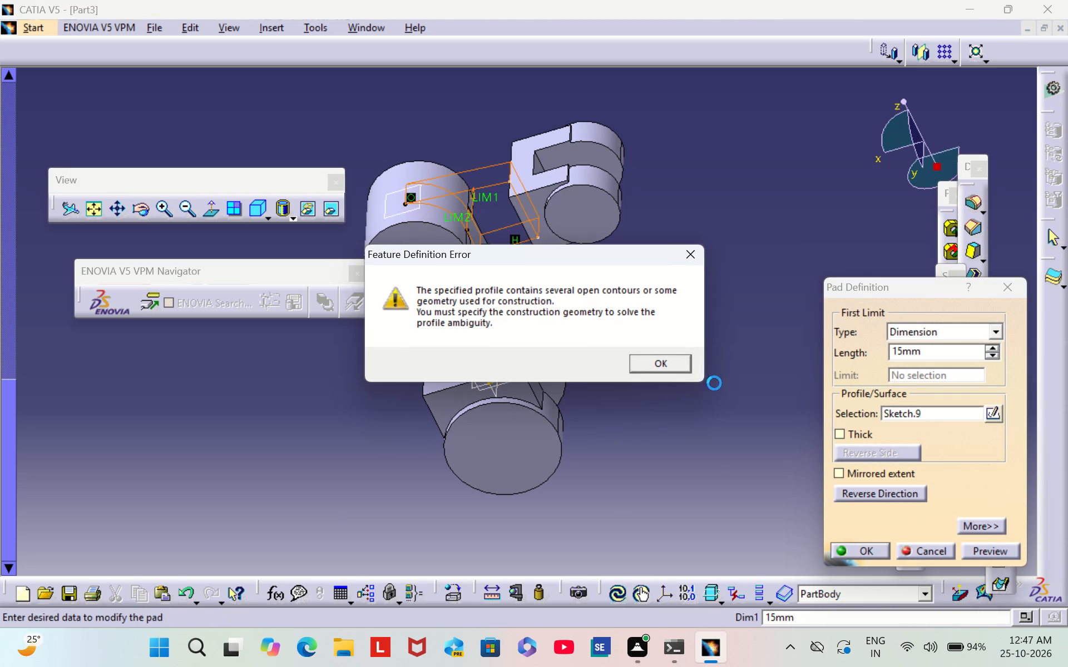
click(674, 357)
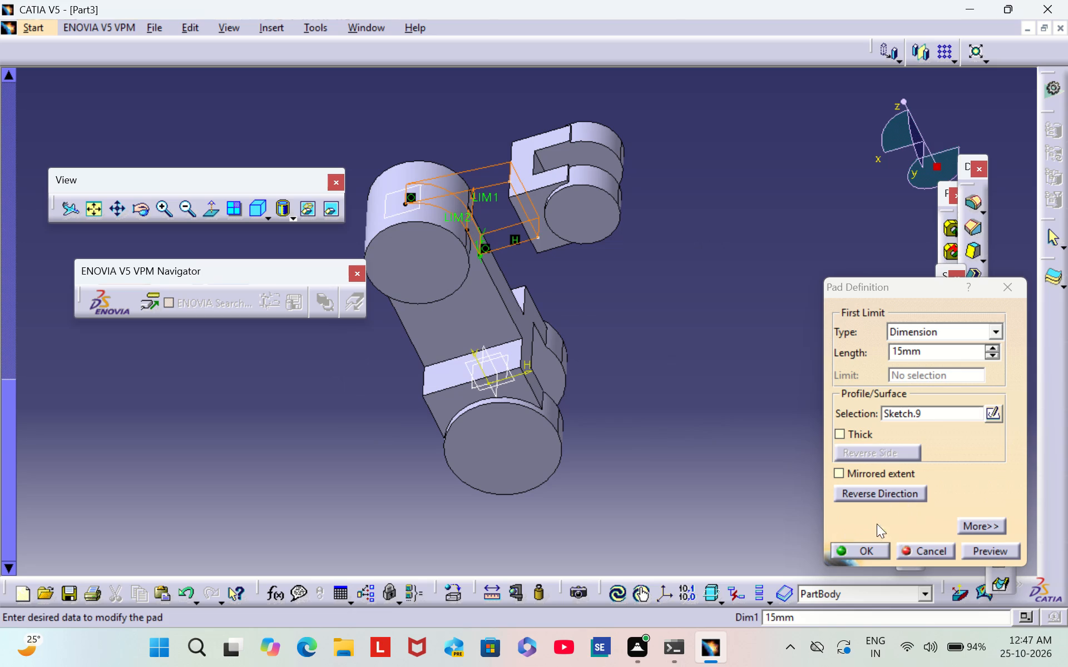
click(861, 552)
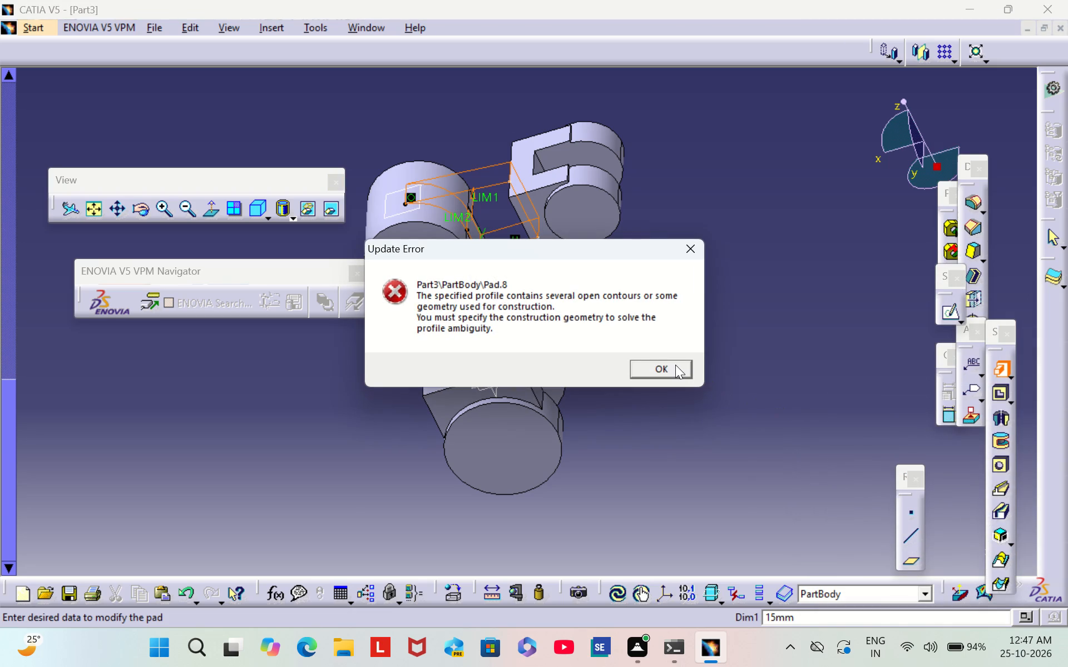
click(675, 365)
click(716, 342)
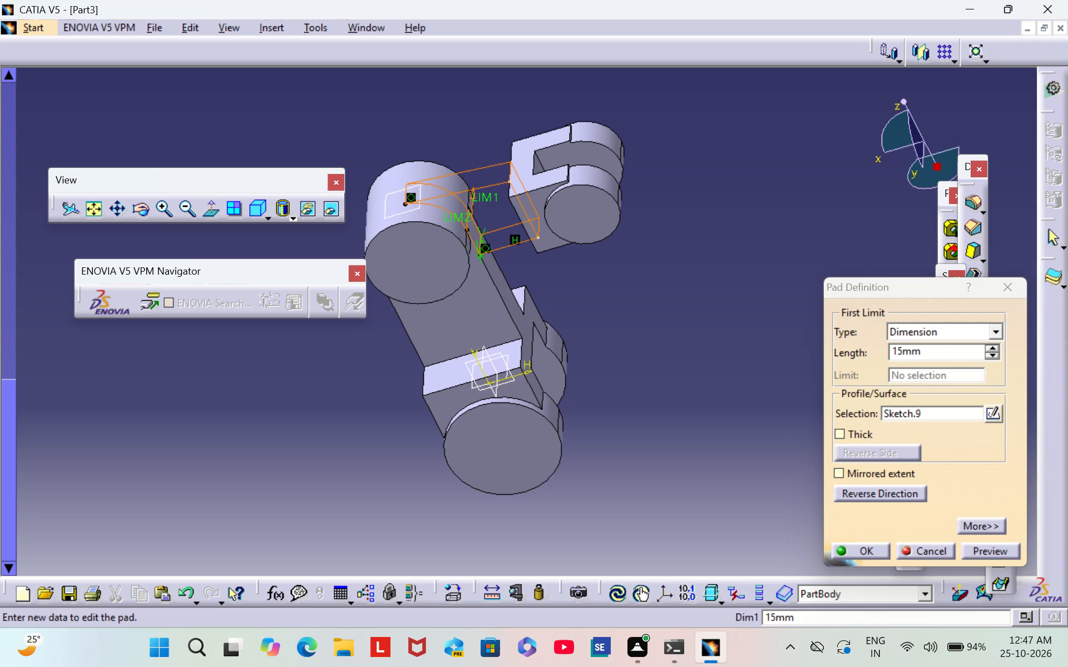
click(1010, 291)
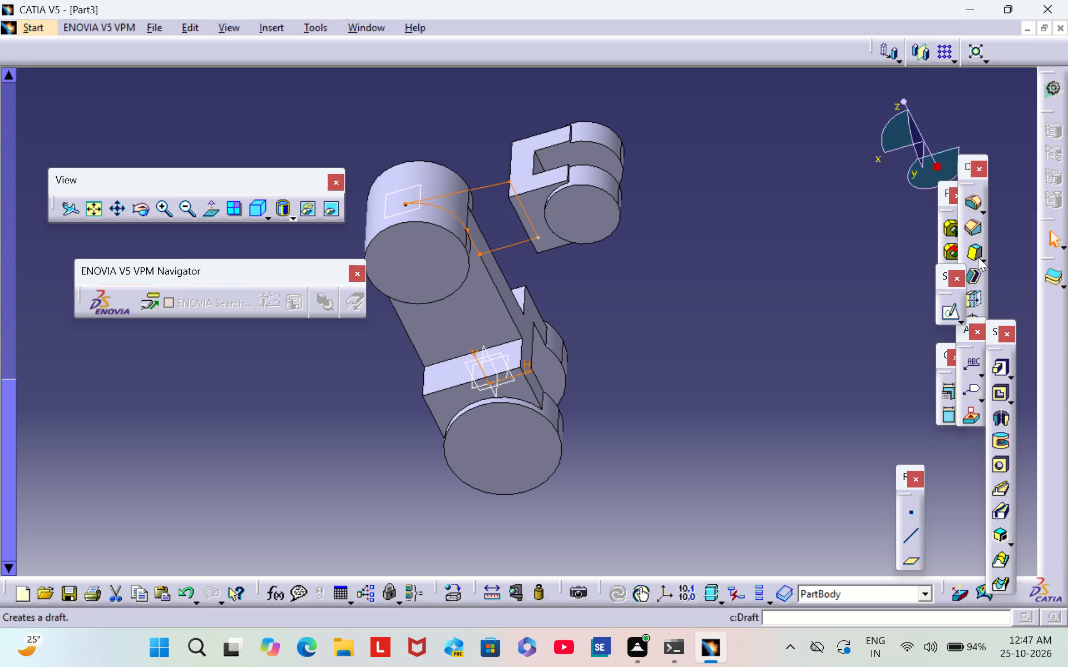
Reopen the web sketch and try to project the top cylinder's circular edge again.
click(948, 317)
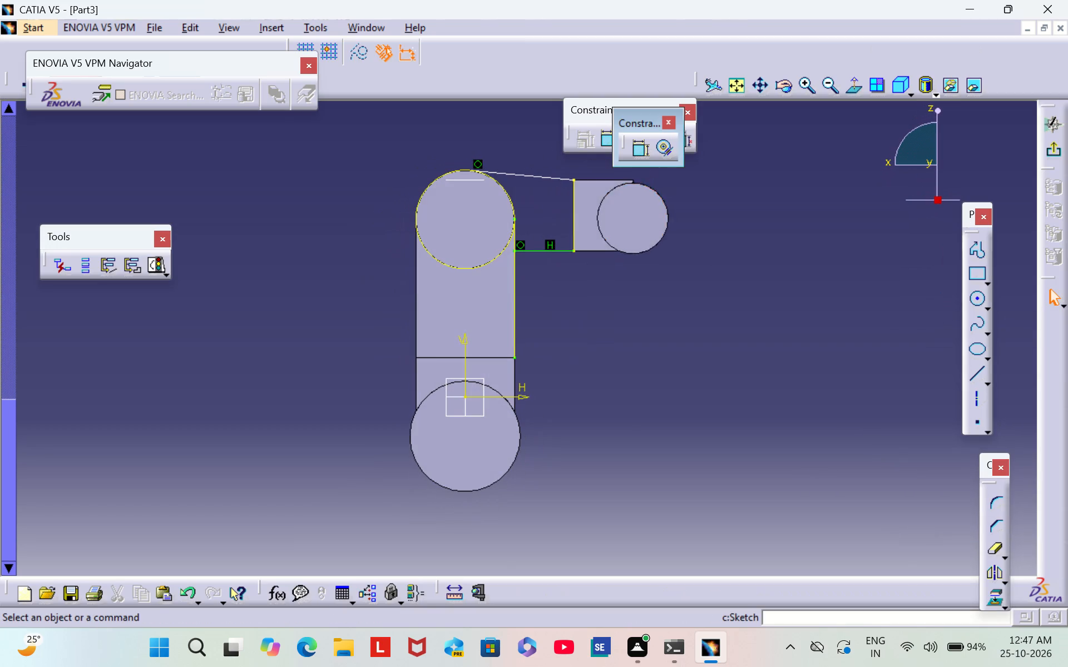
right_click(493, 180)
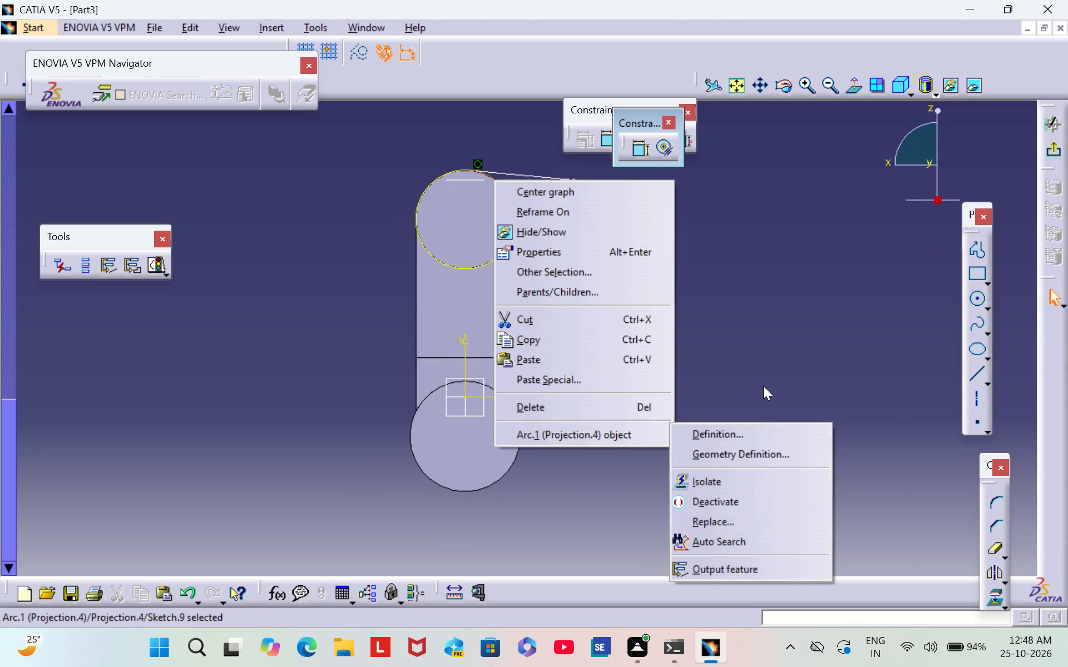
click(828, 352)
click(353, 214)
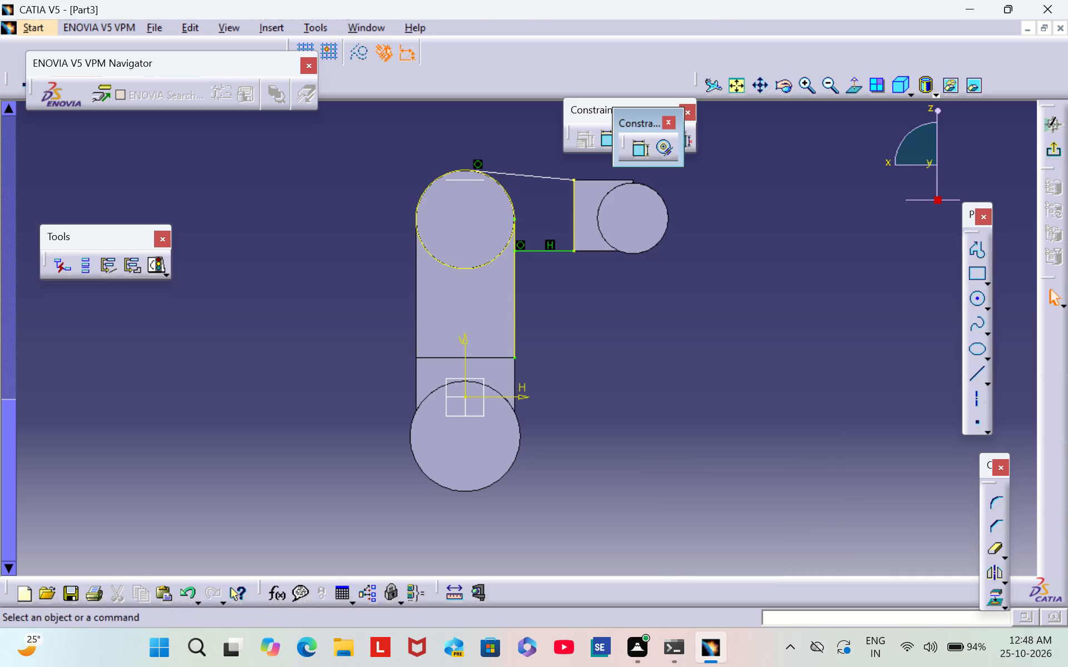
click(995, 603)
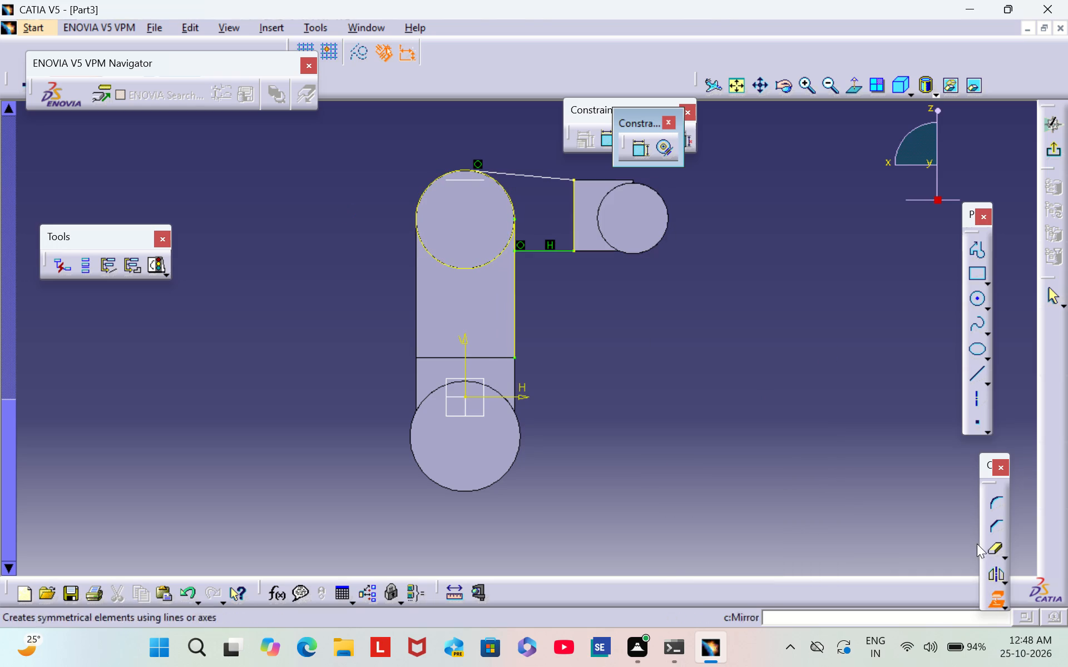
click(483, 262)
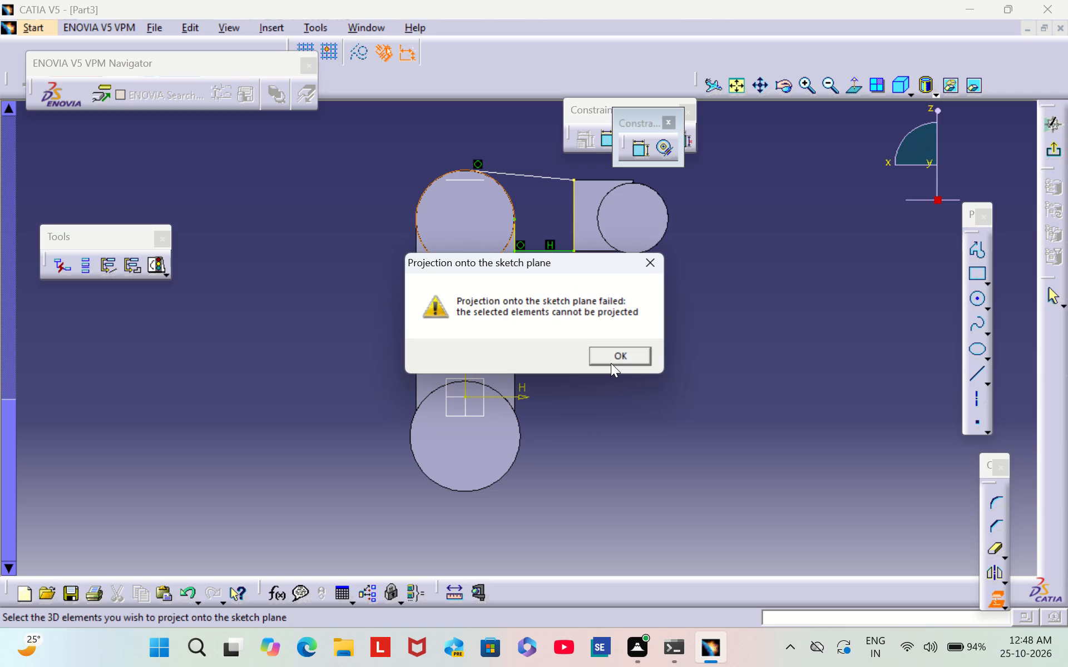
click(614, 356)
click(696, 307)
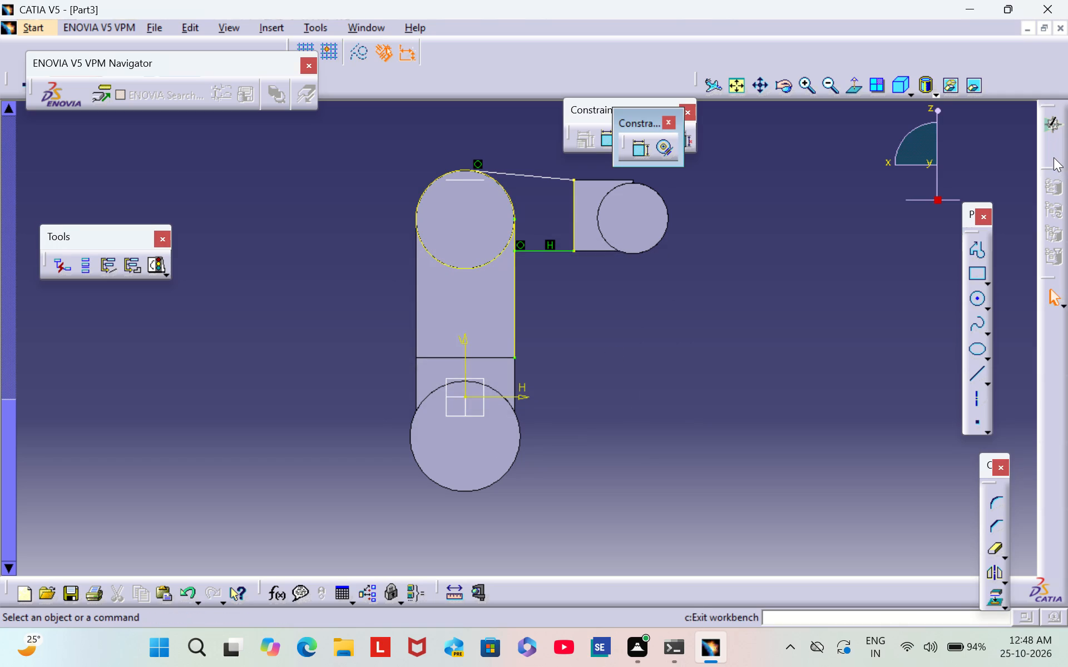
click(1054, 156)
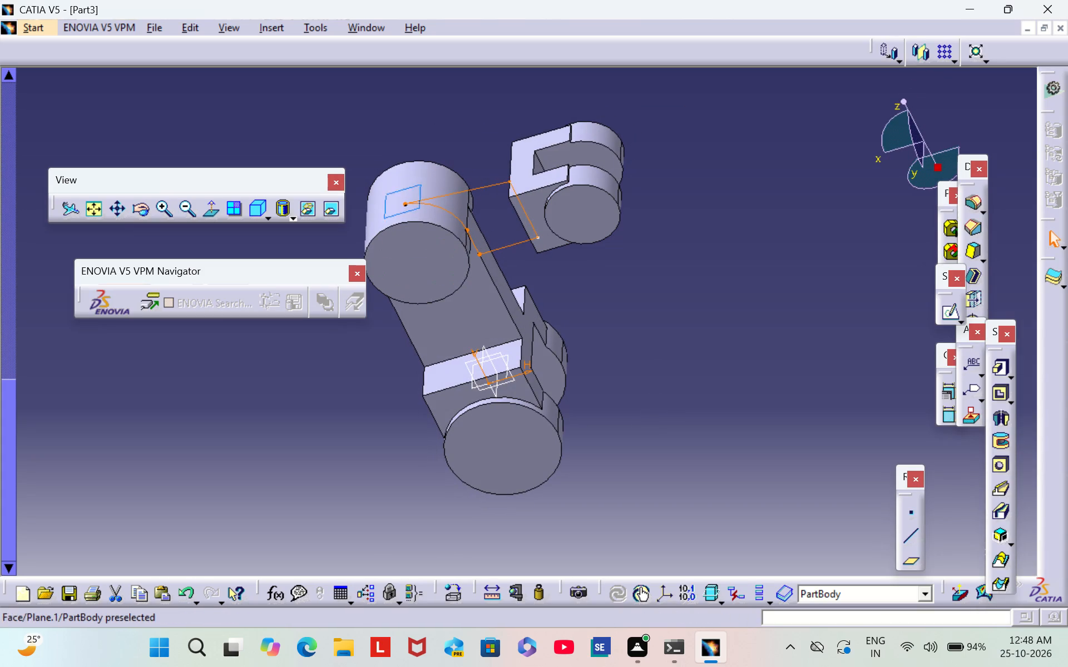
Delete the web sketch between the post and the C-block, keeping its parent elements.
right_click(403, 205)
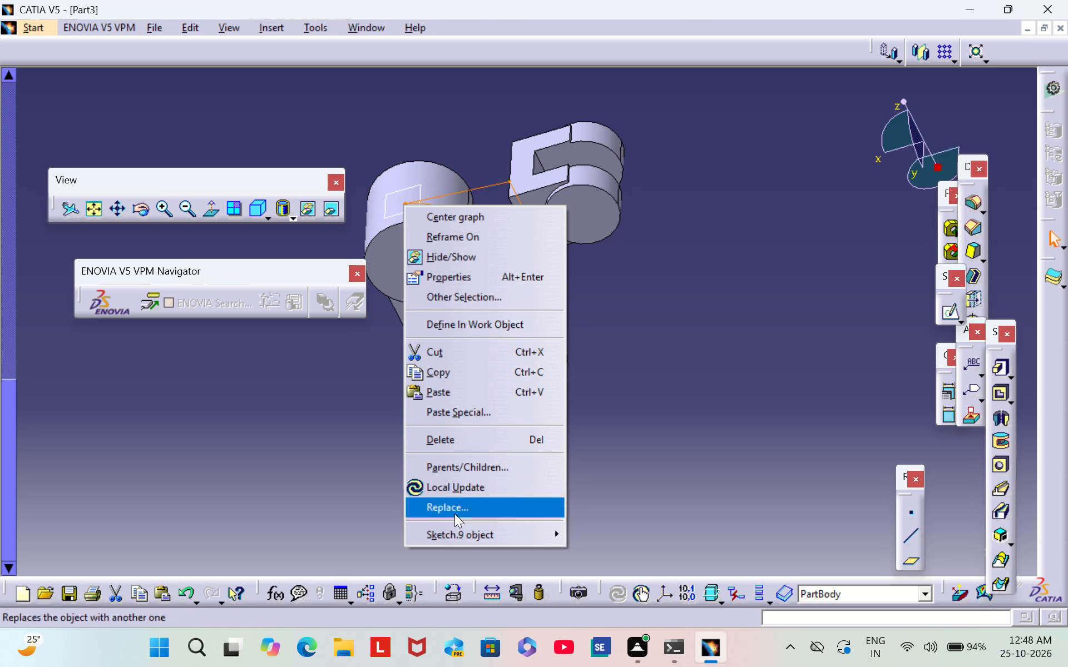
click(481, 432)
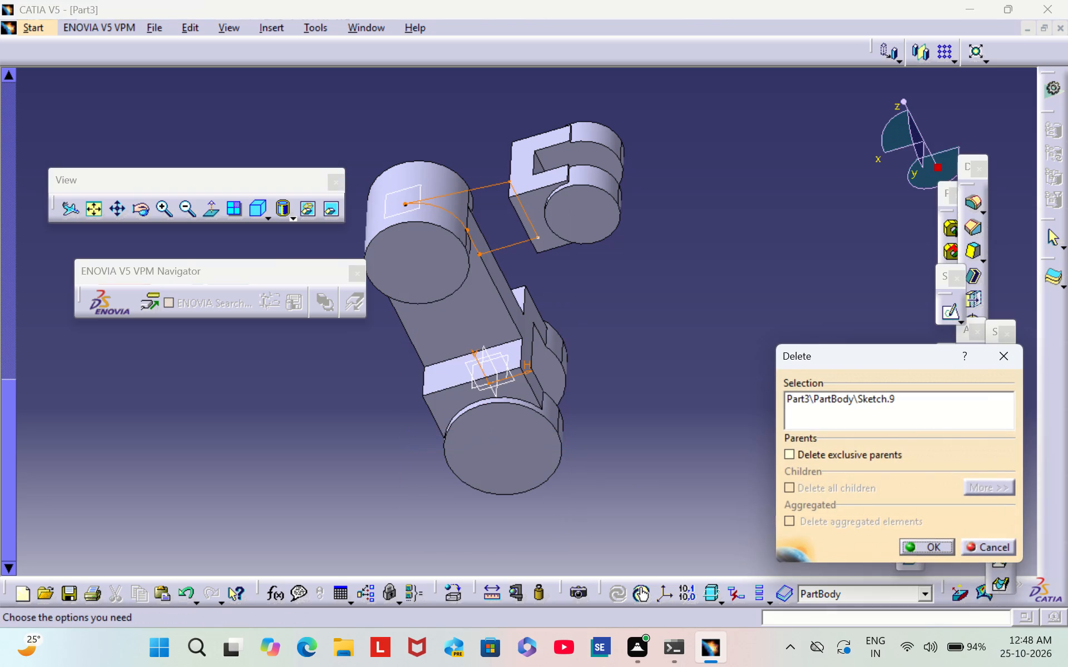
click(935, 547)
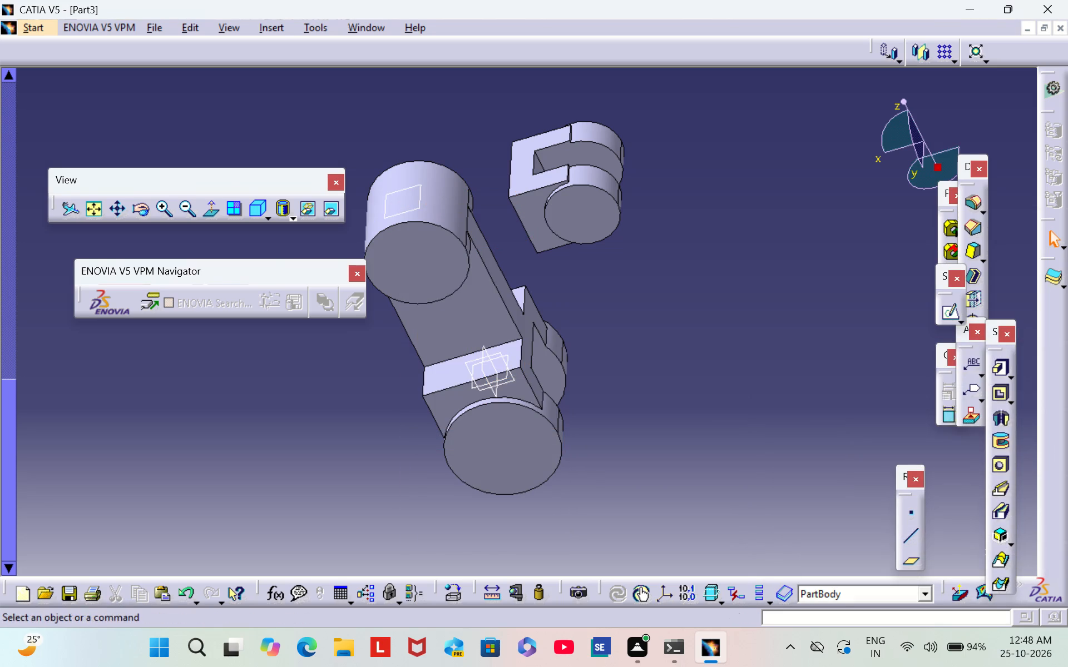
Start a sketch on the post's front face and project the C-block's near vertical edge, top cylinder's circle and post's facing edge.
right_click(465, 311)
click(731, 391)
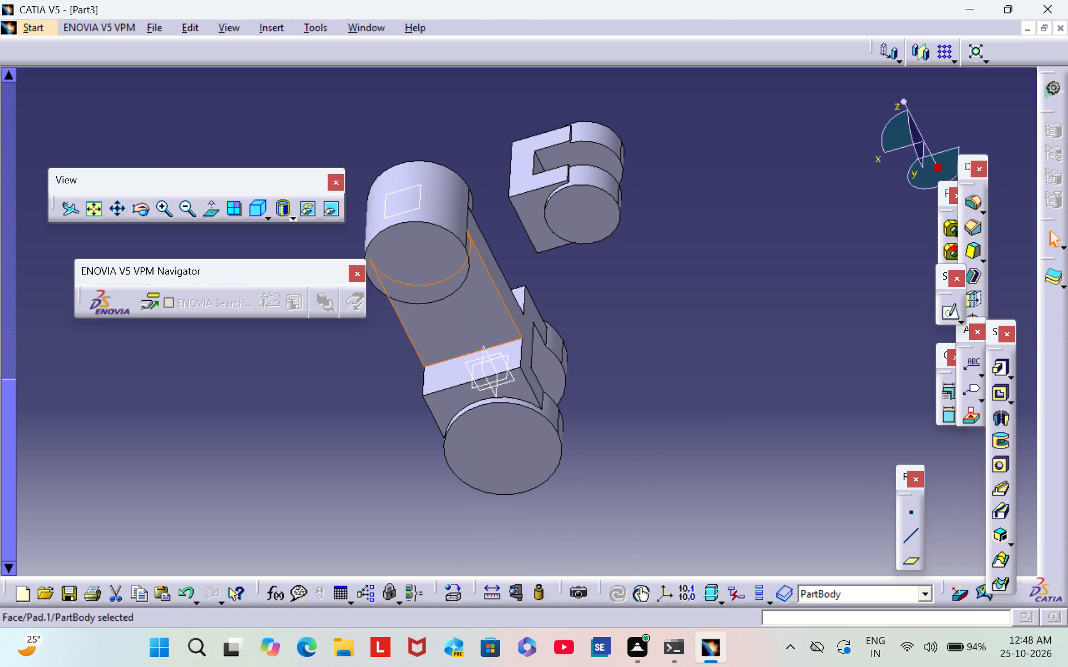
click(948, 310)
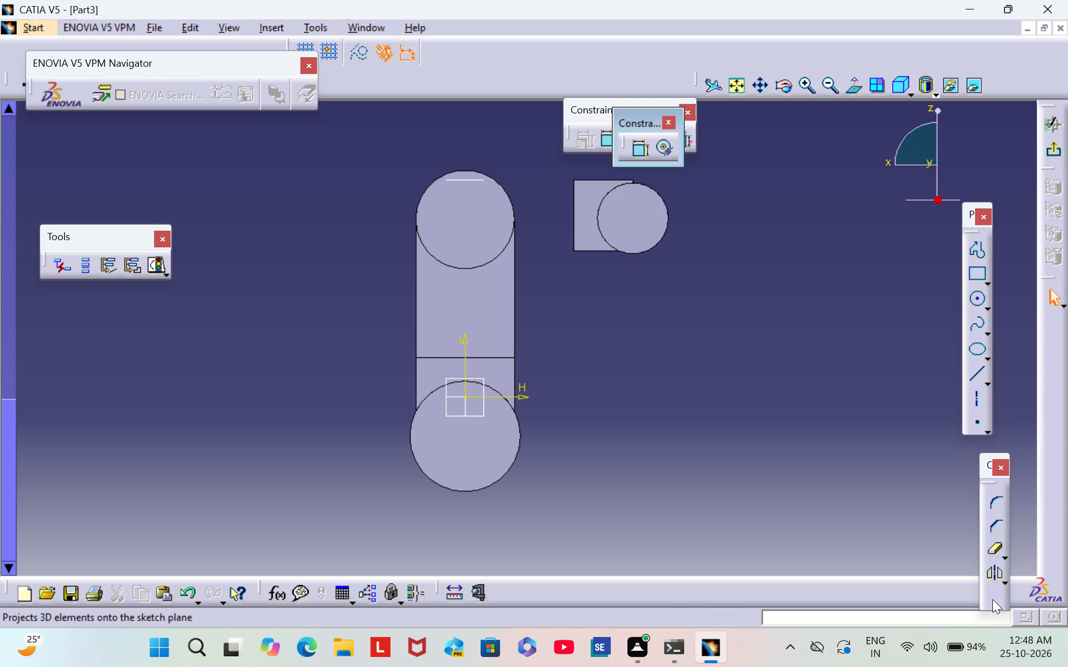
click(992, 599)
click(573, 211)
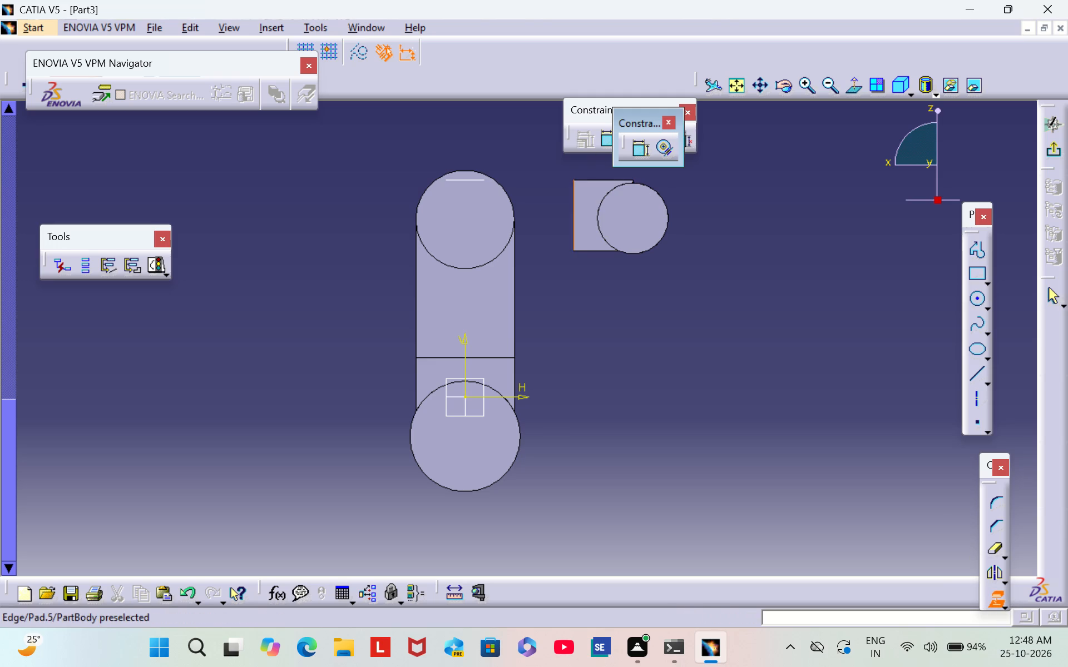
click(555, 270)
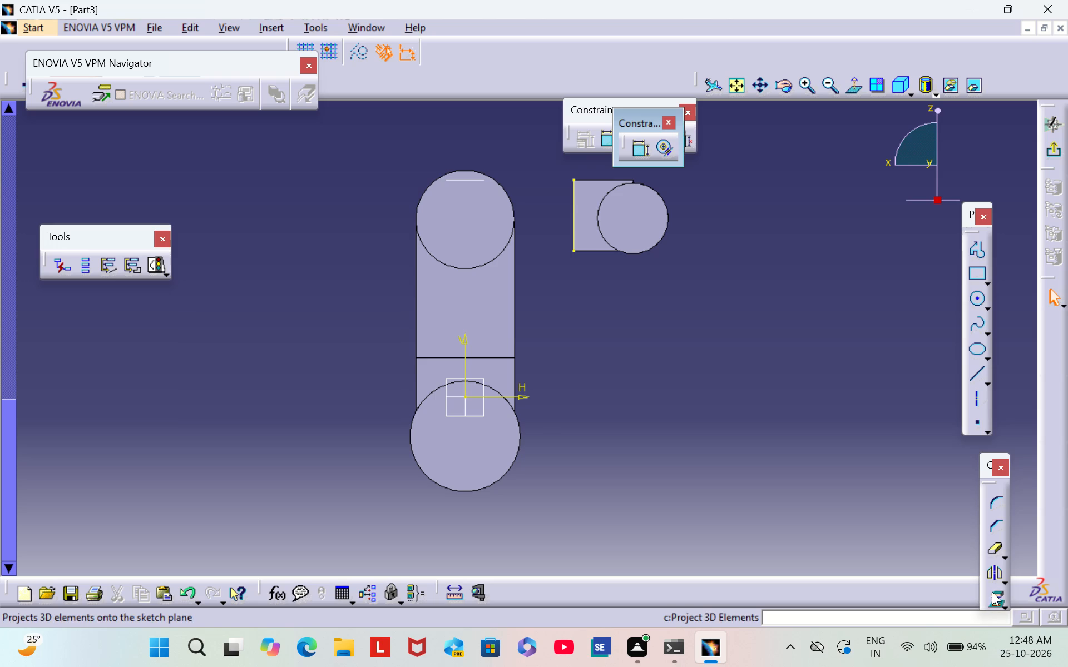
click(992, 595)
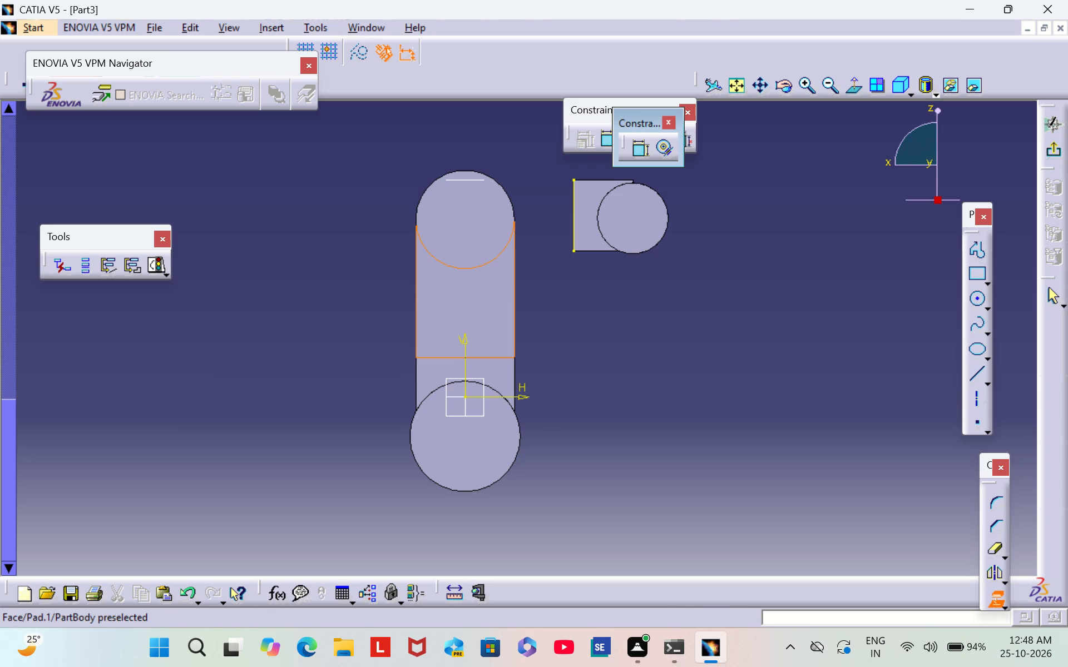
click(463, 266)
click(614, 272)
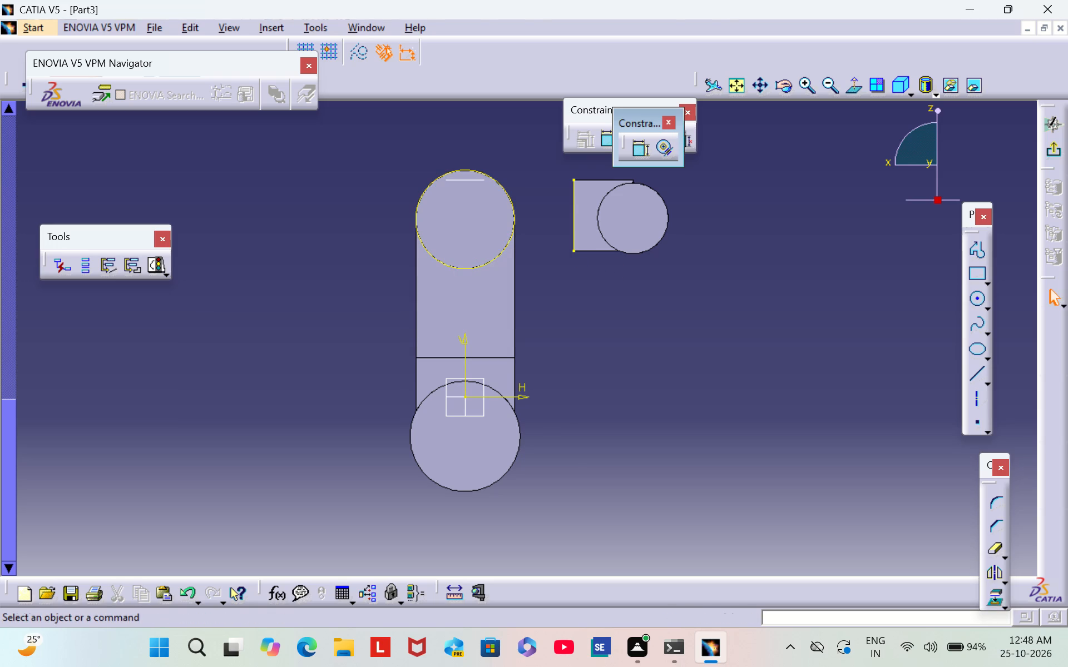
click(996, 596)
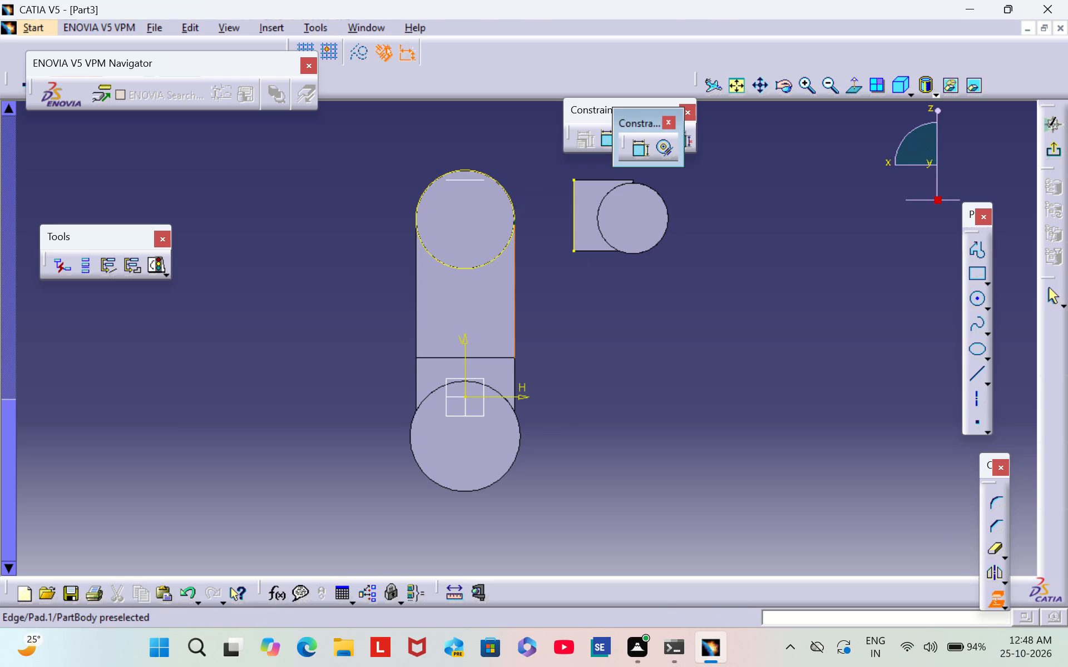
click(515, 317)
click(601, 299)
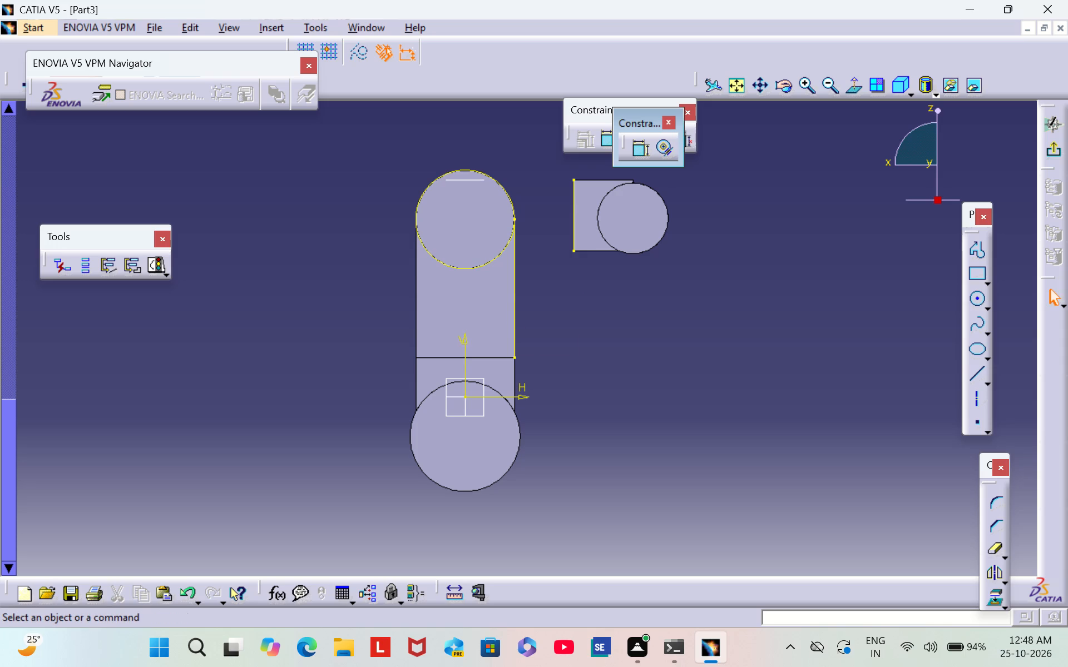
Draw a horizontal line from the lower corner of the C-block's projected edge towards the post, stopping short of it.
click(977, 376)
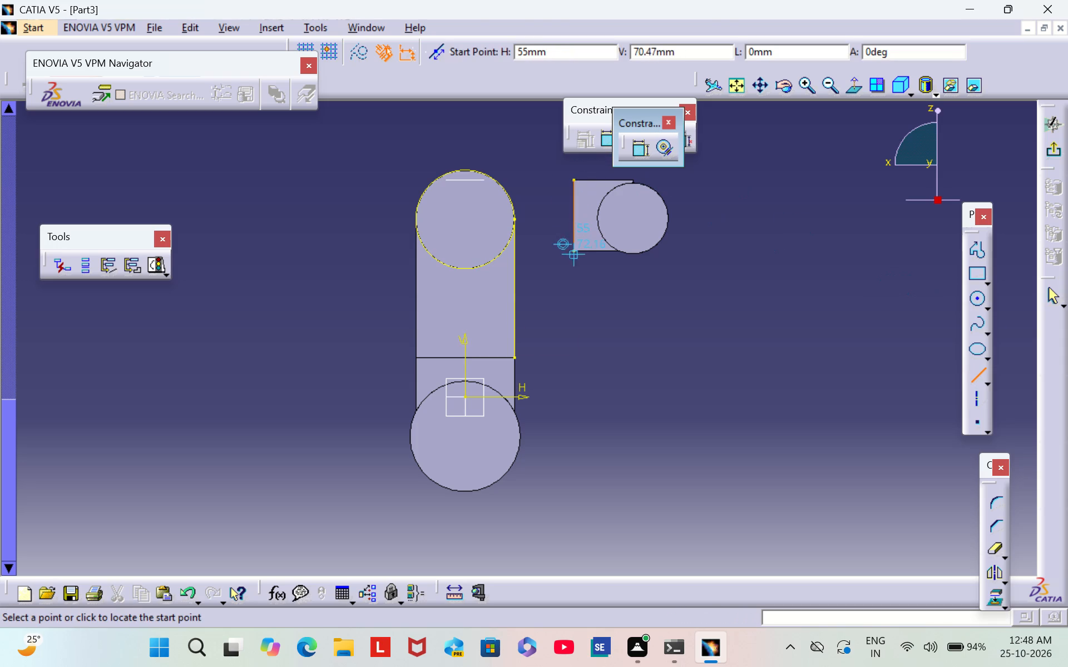
click(574, 251)
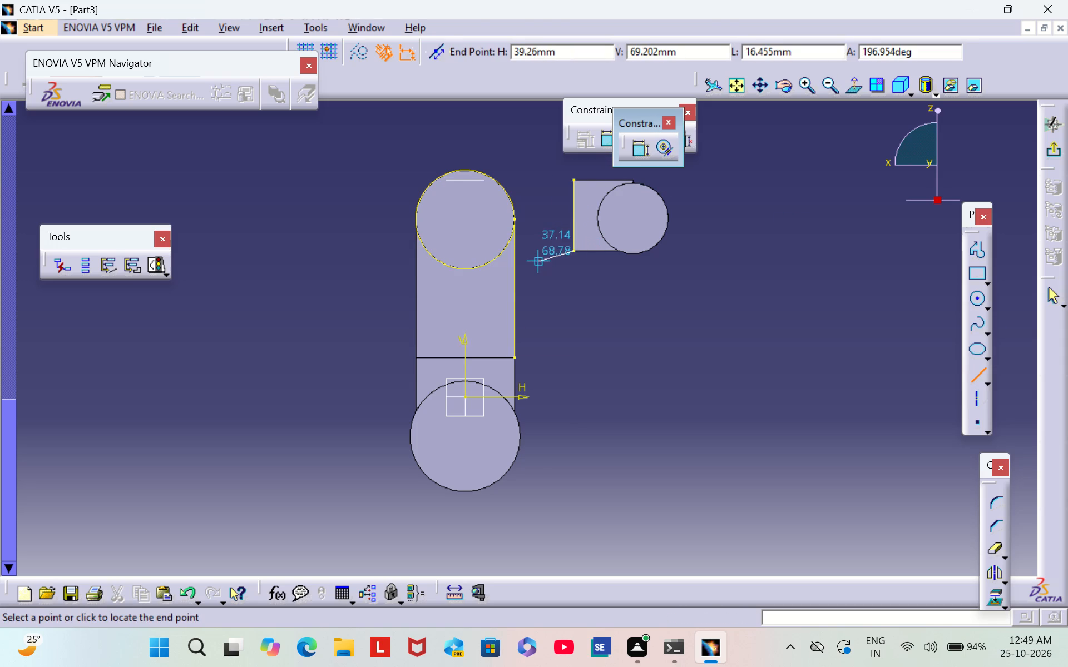
click(531, 250)
click(600, 286)
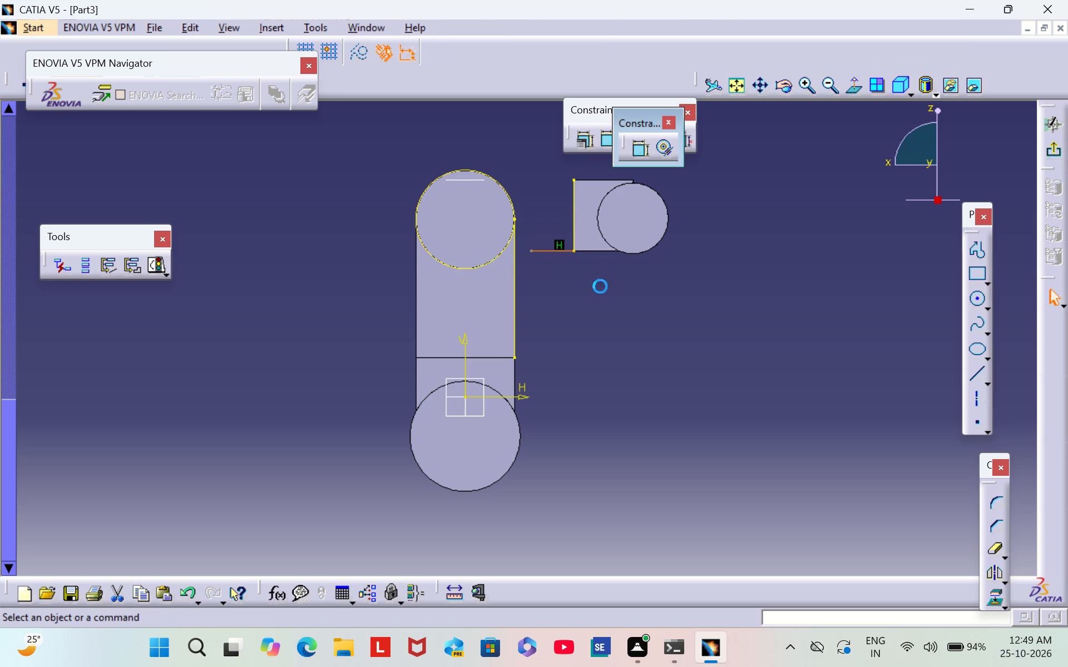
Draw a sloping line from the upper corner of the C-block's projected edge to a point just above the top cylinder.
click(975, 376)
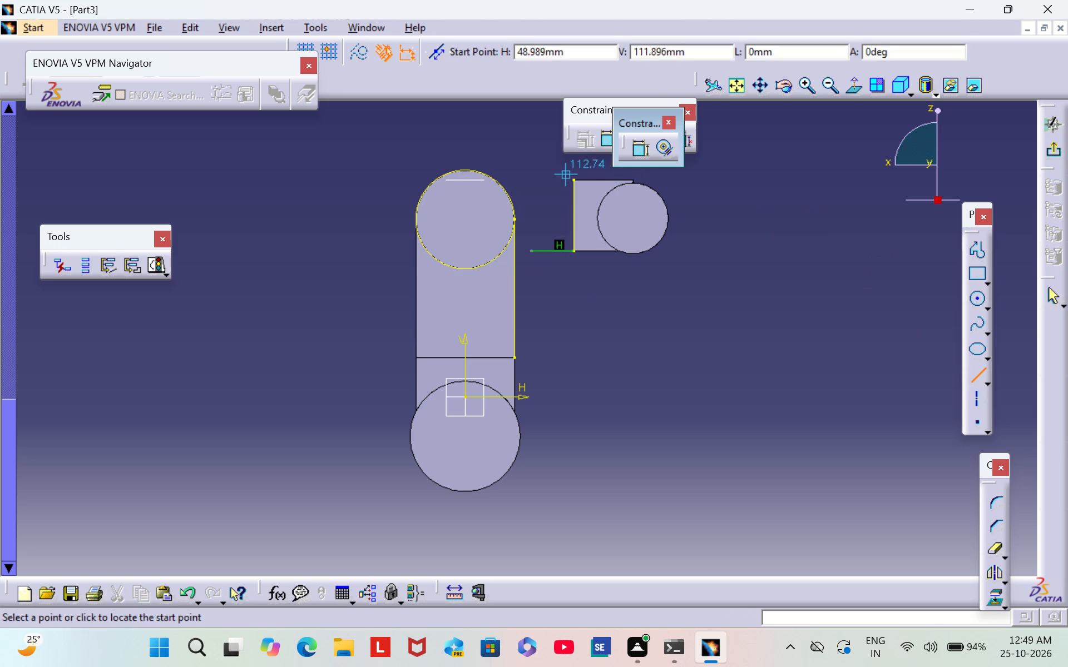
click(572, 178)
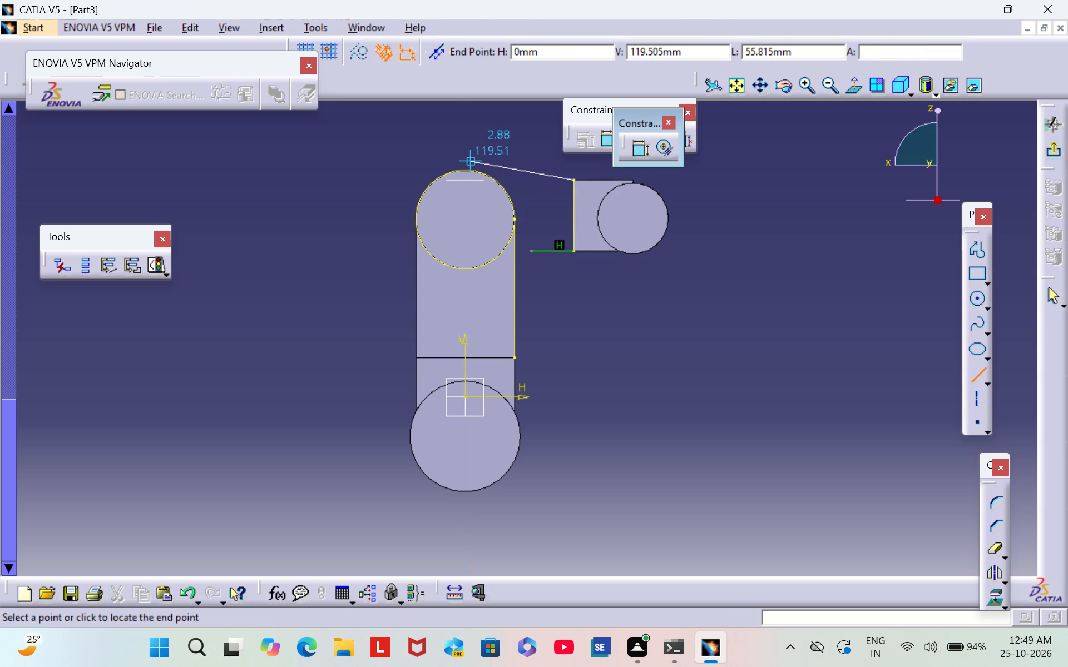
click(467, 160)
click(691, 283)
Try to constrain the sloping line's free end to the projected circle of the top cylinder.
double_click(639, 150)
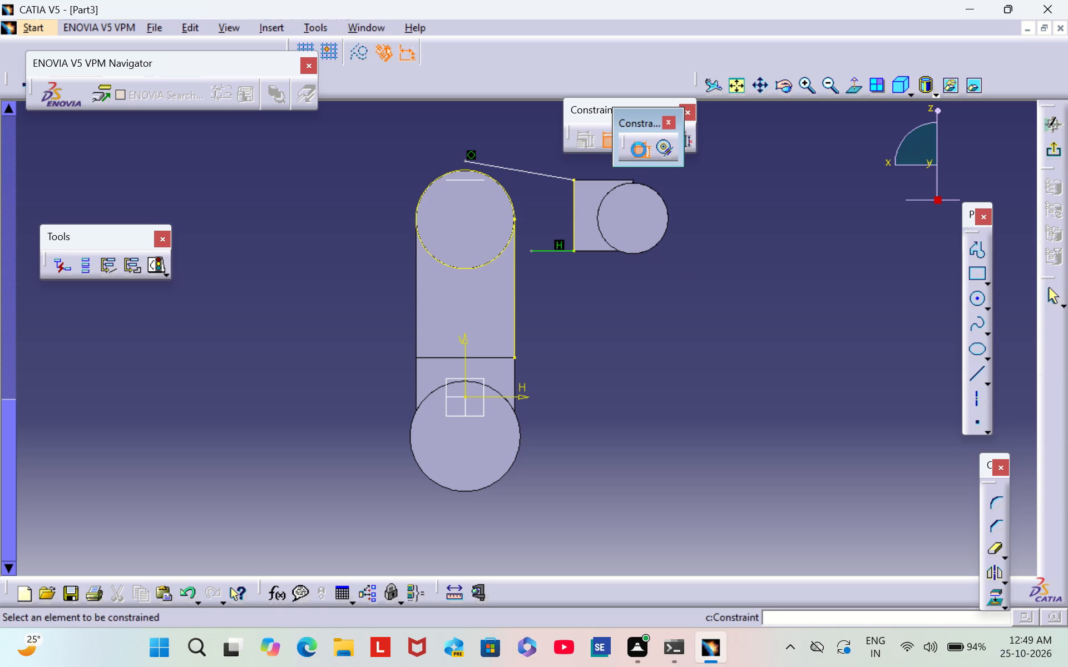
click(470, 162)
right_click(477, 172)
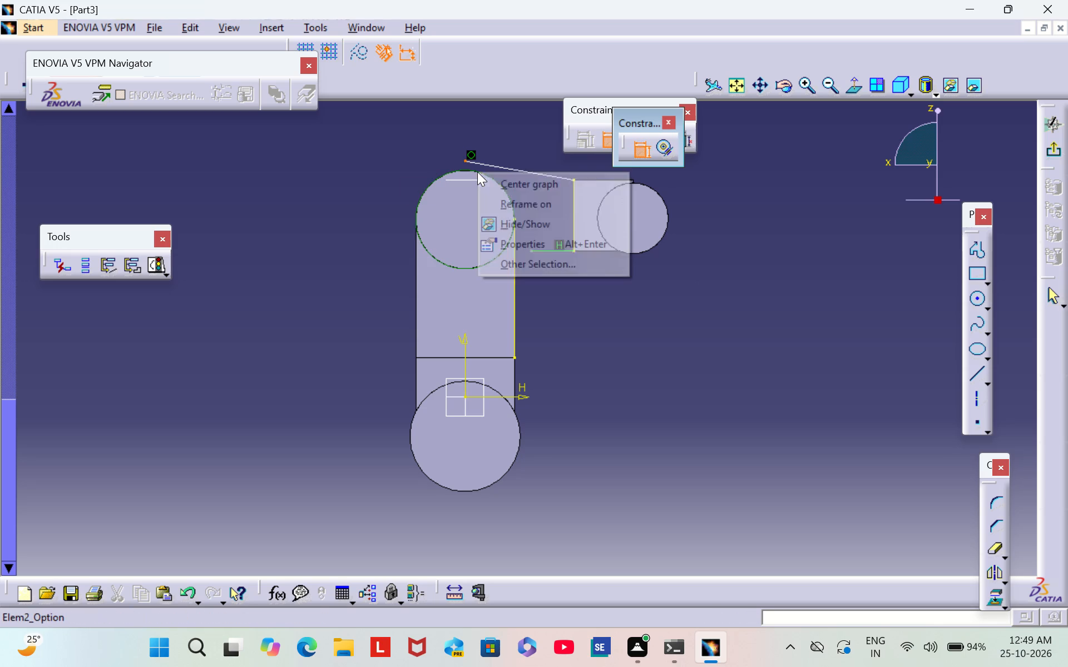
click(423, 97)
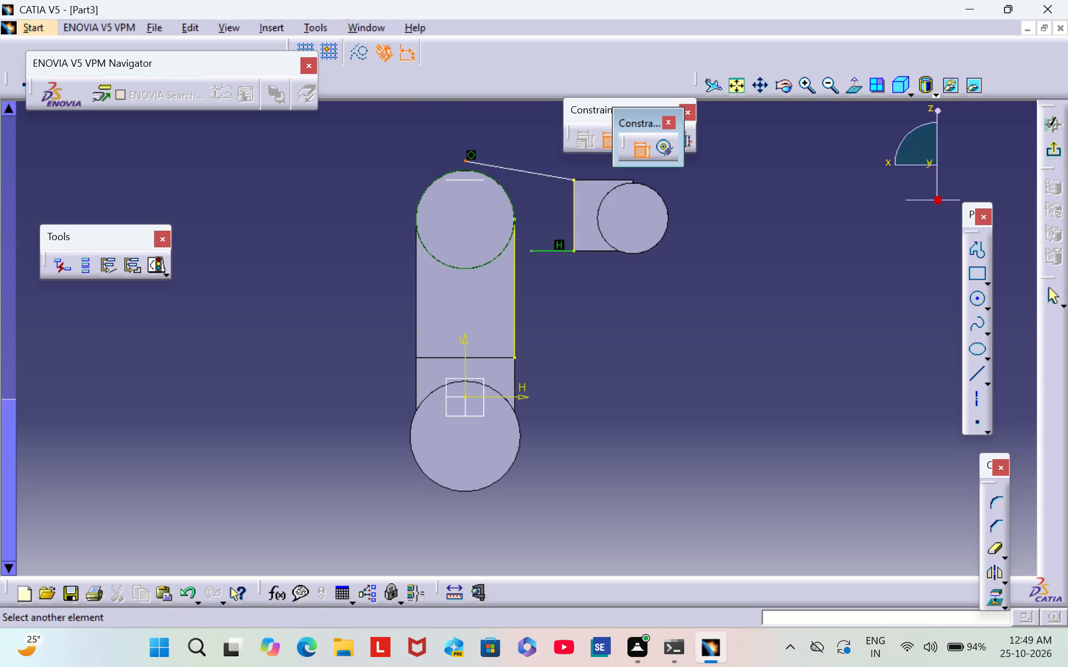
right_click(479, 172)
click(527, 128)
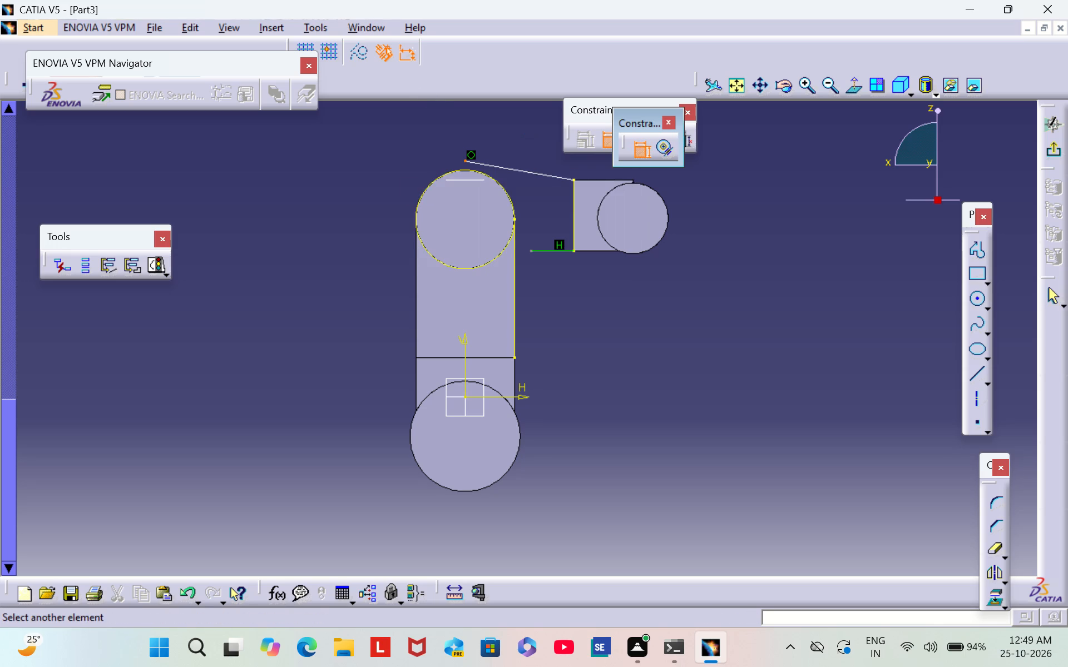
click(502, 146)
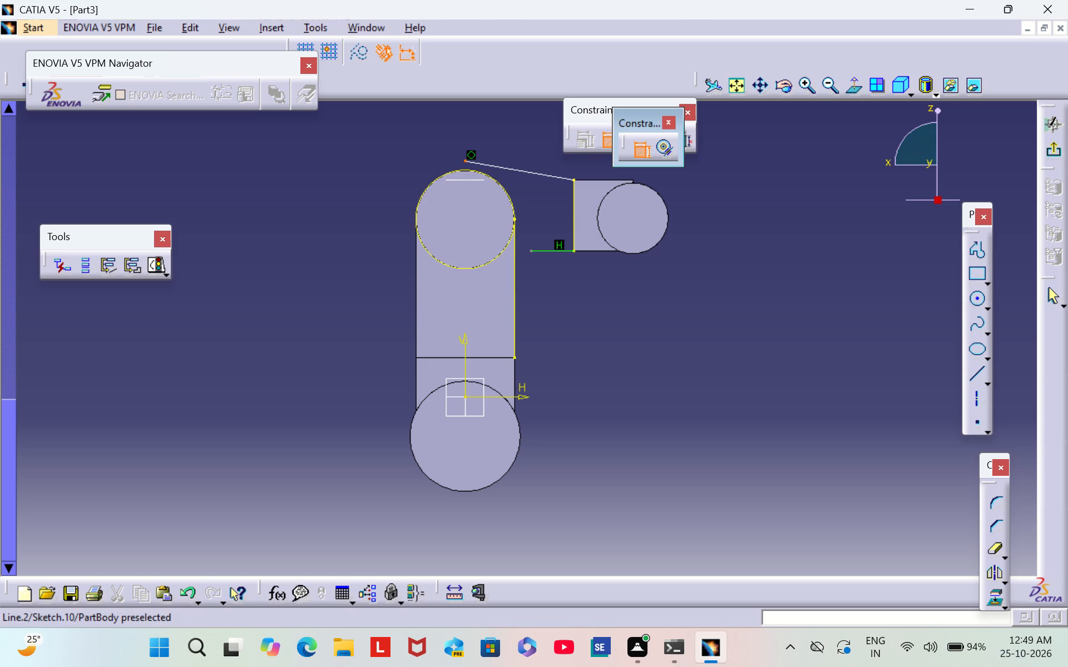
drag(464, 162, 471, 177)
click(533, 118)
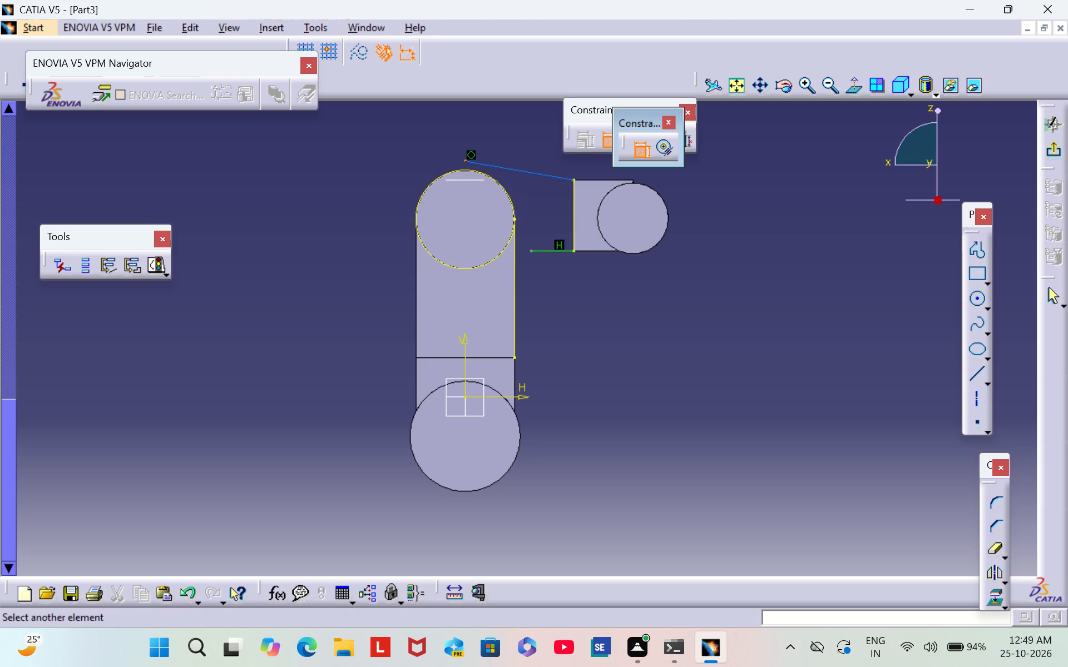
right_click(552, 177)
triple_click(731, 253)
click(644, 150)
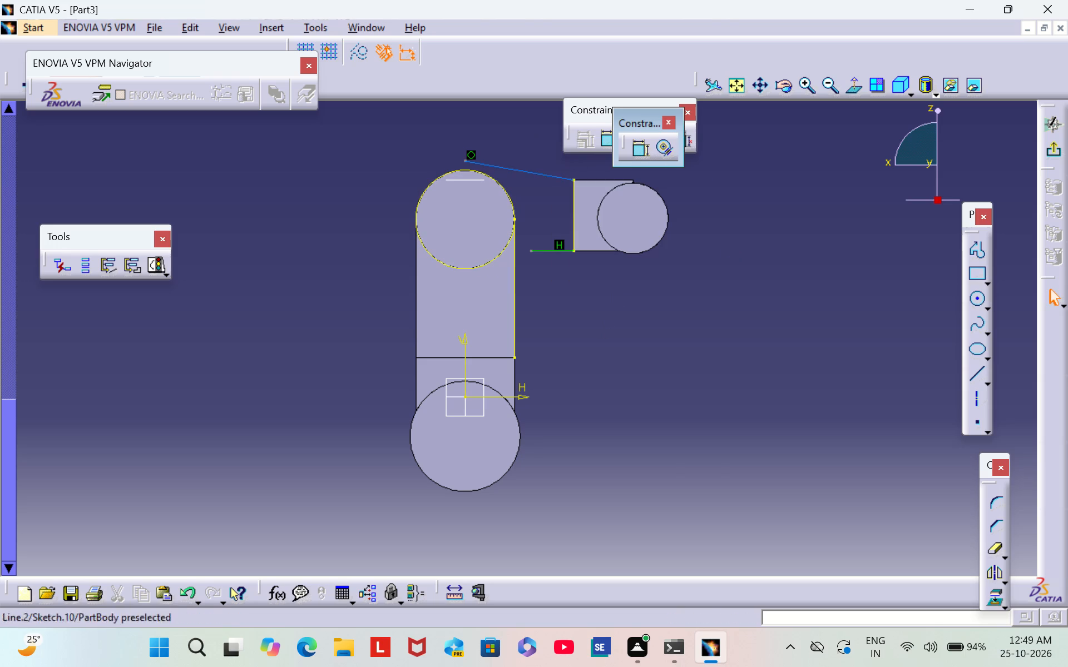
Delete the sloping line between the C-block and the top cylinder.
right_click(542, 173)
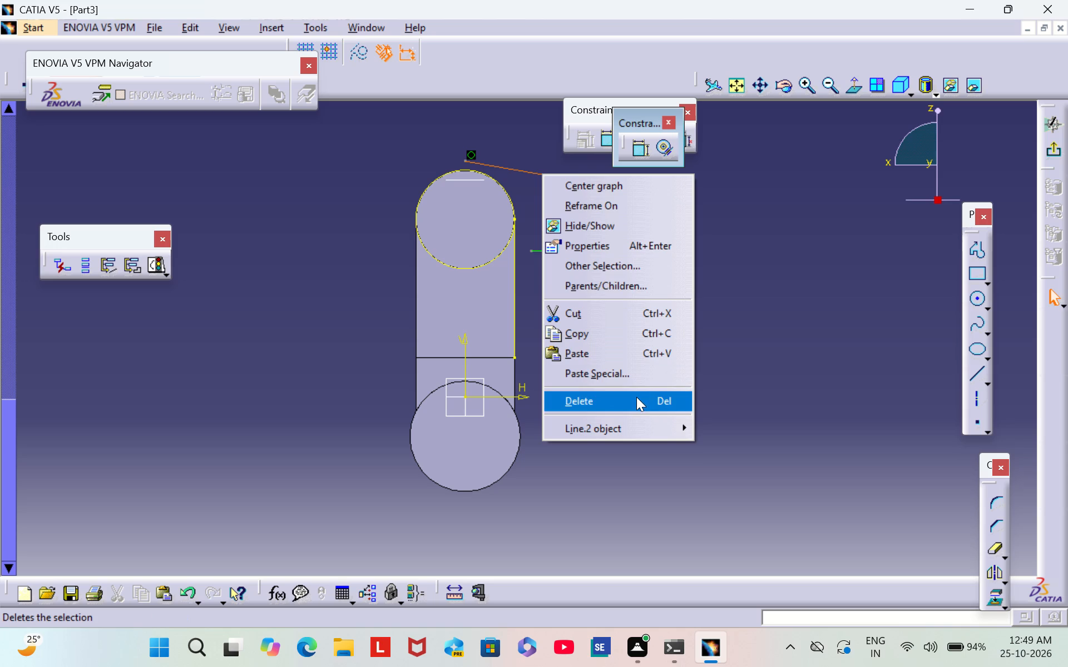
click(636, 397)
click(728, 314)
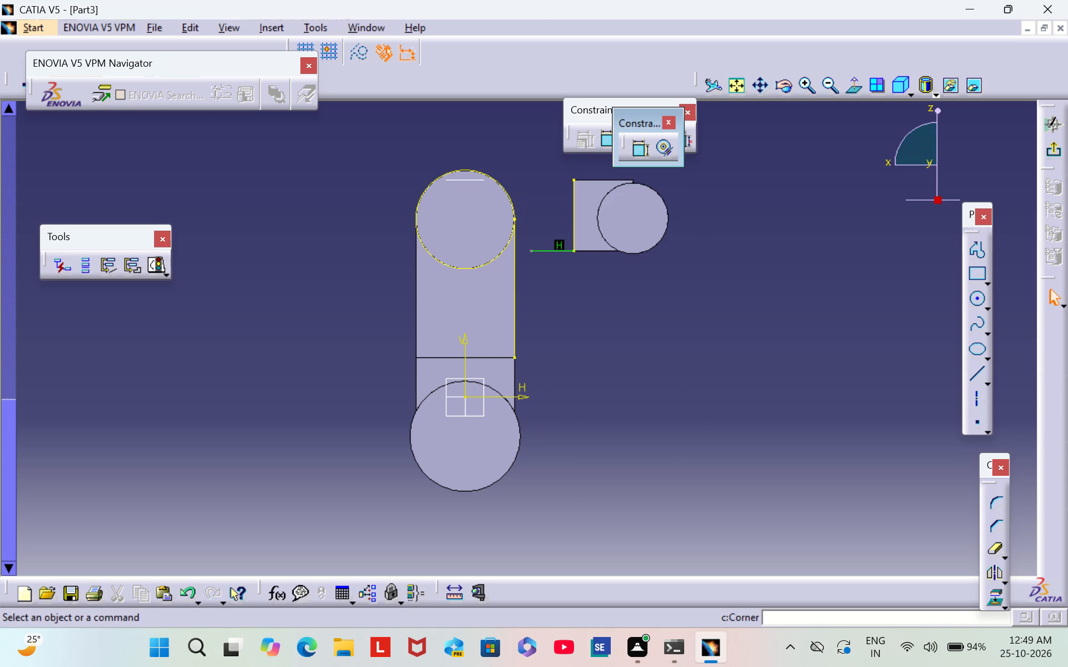
Constrain the horizontal line's free endpoint to be coincident with the post's projected vertical edge.
right_click(530, 250)
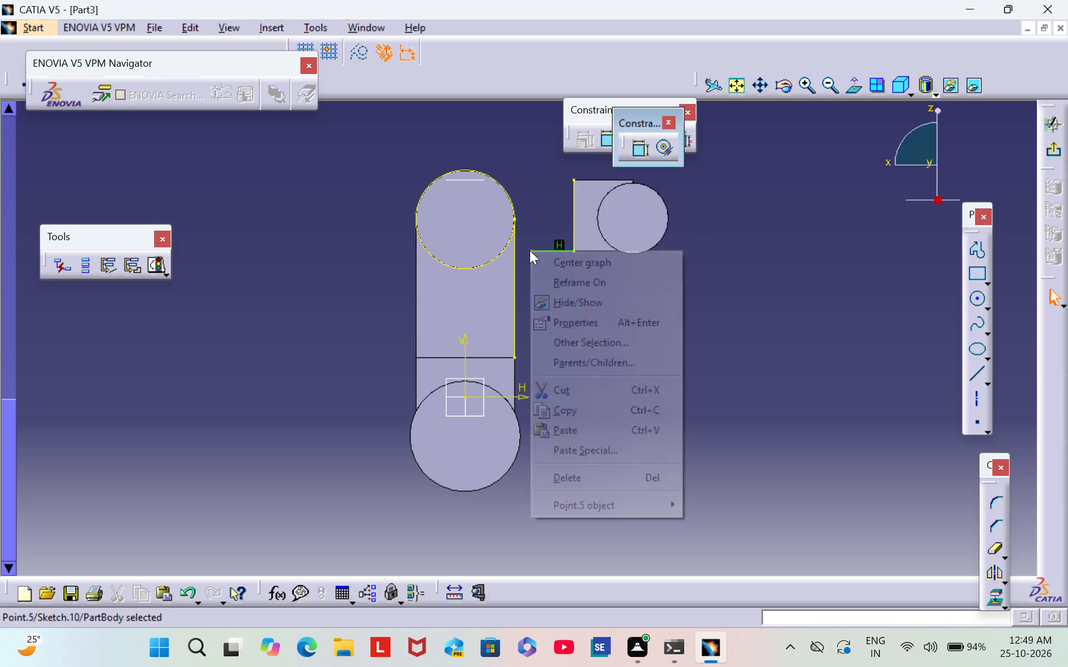
click(511, 281)
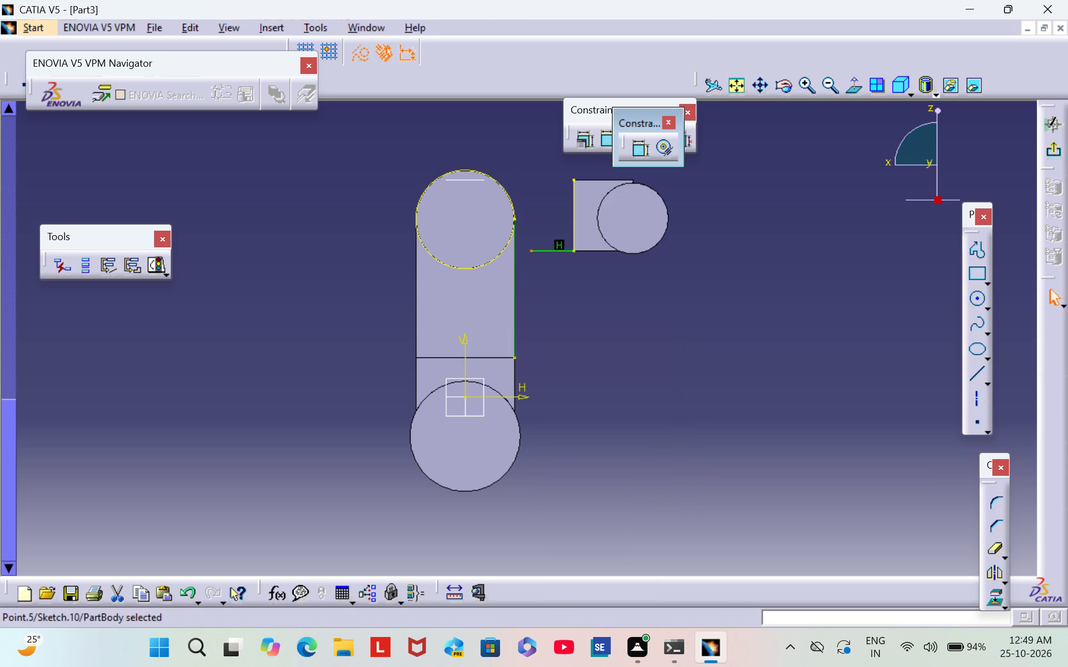
right_click(514, 279)
click(675, 290)
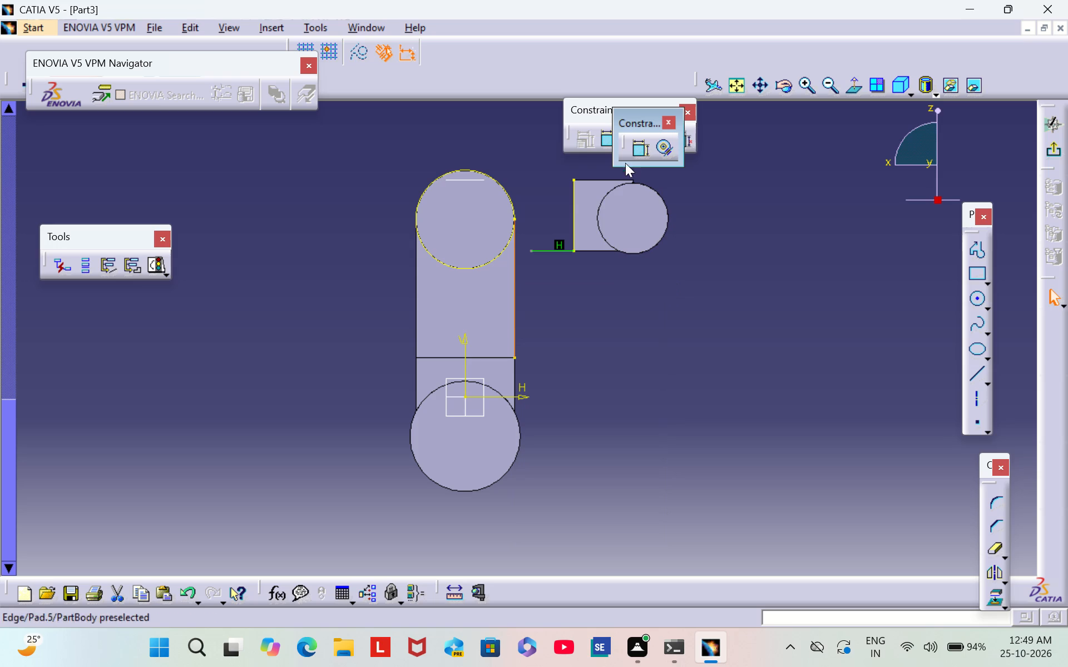
double_click(635, 152)
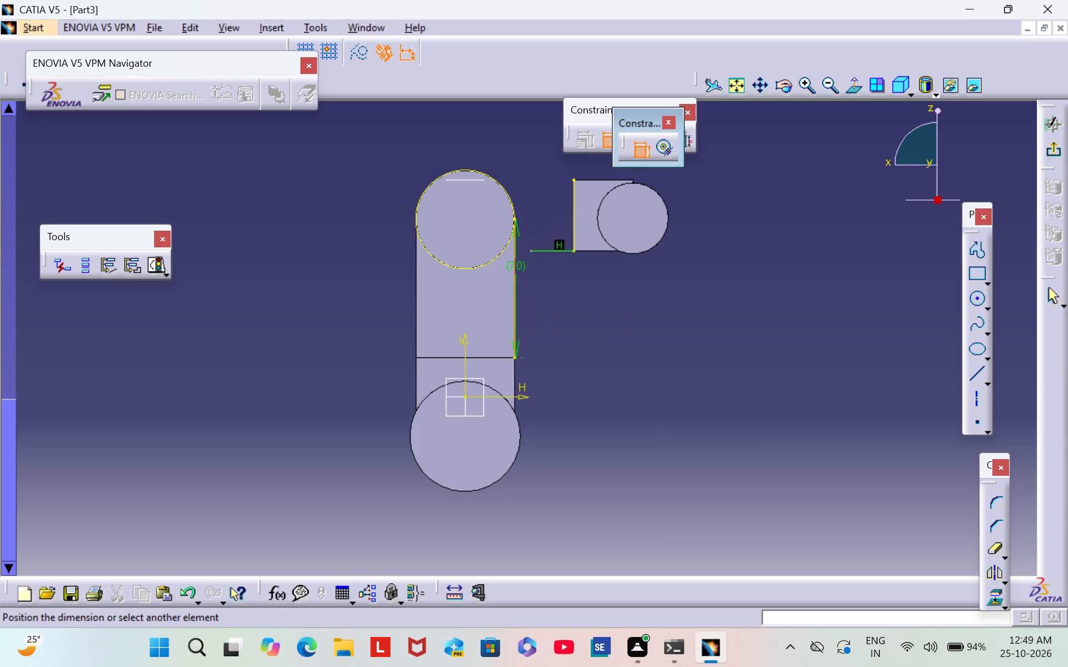
click(532, 251)
right_click(532, 251)
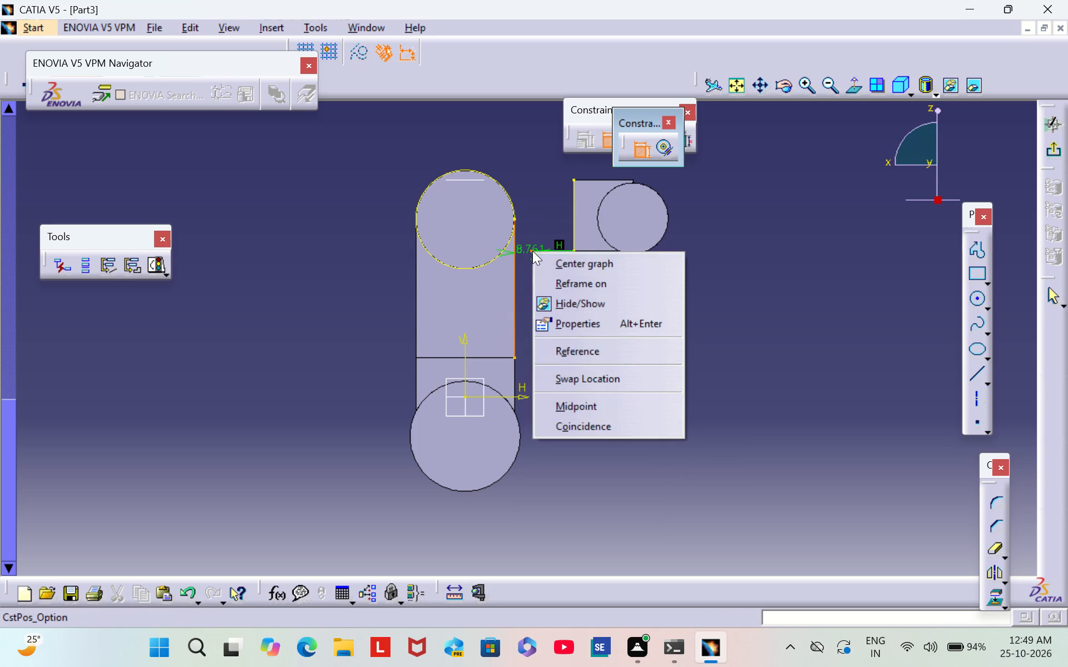
click(585, 434)
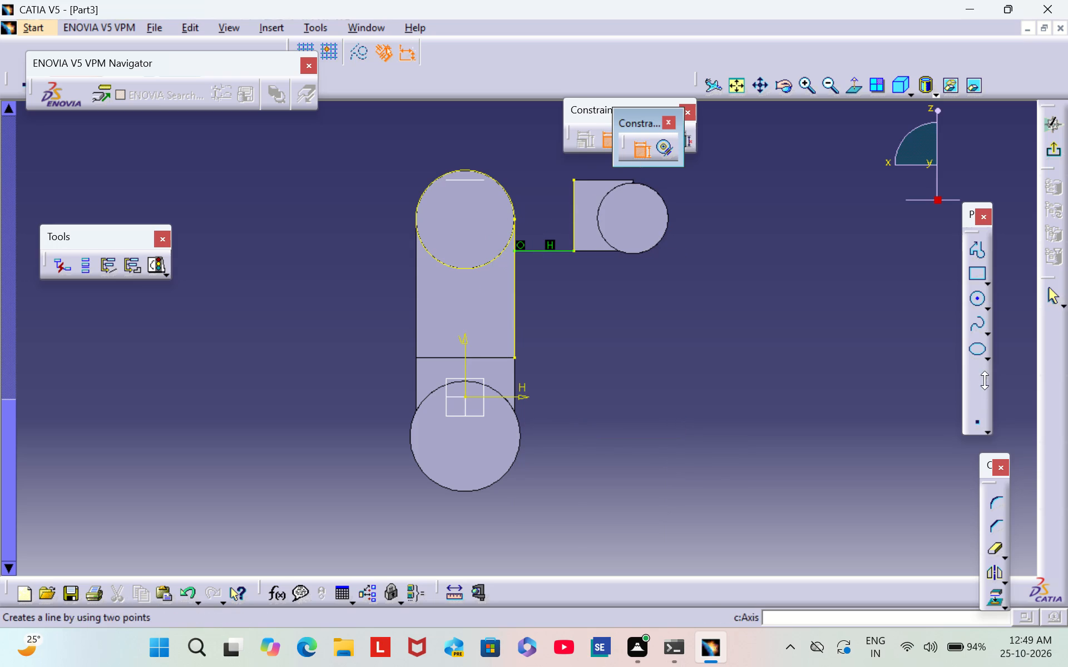
Draw a sloping line from the C-block edge's upper corner to the projected circle's topmost point on the vertical axis.
click(971, 377)
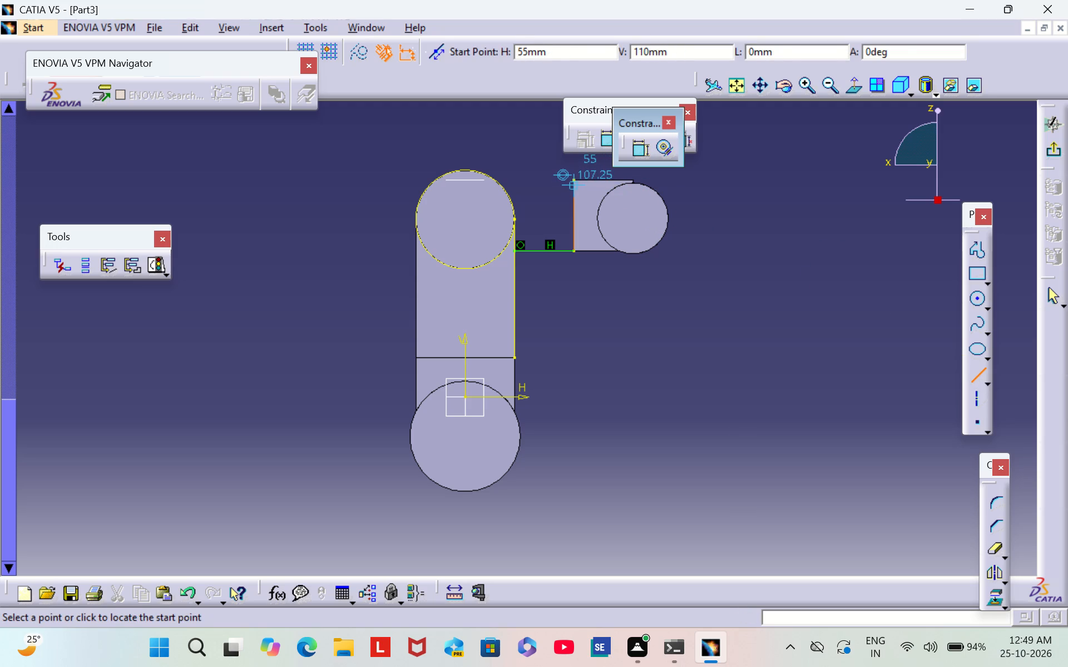
click(573, 179)
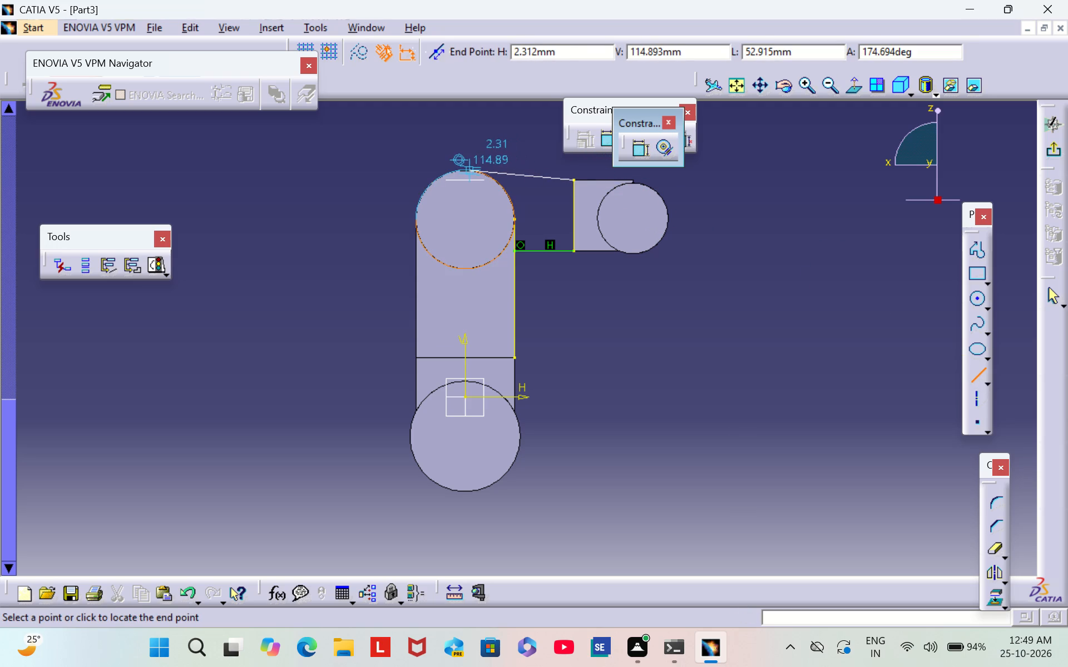
click(461, 170)
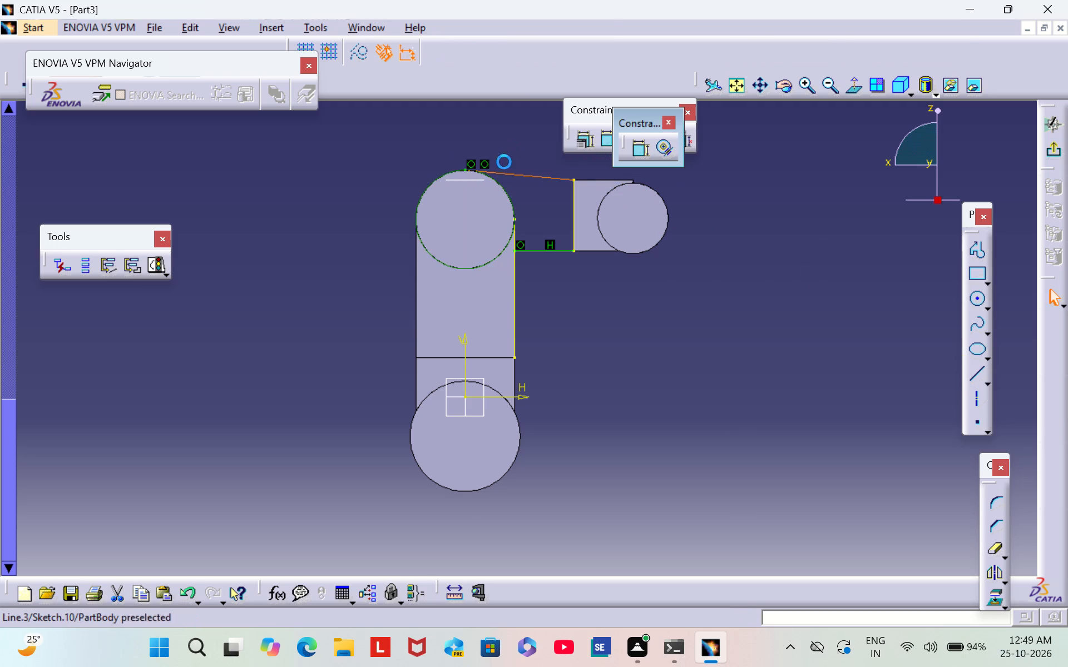
click(509, 141)
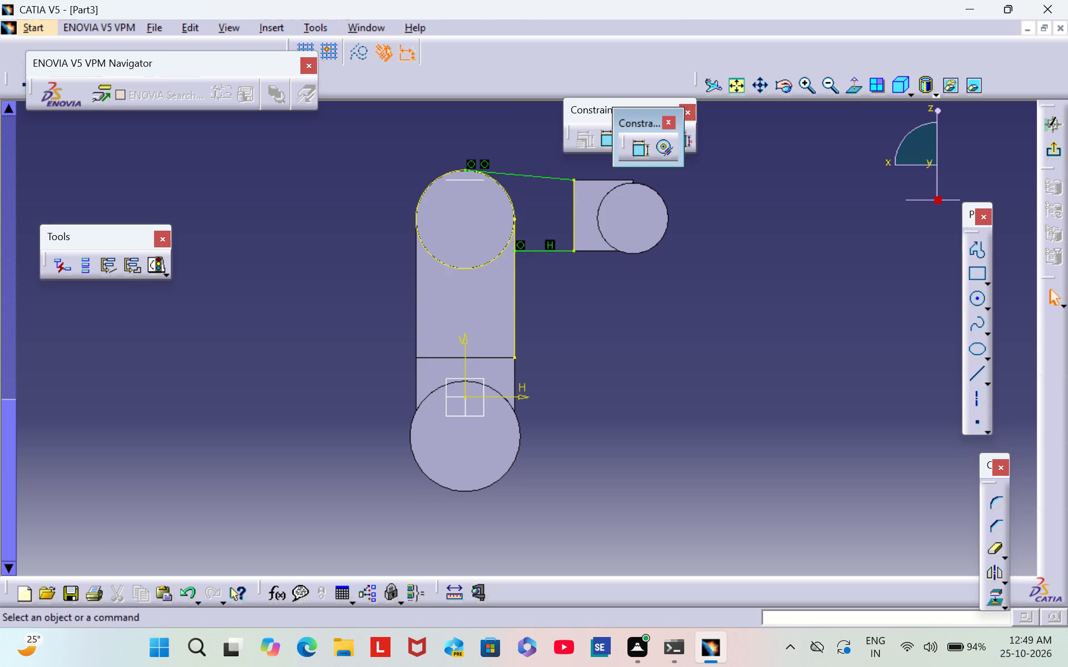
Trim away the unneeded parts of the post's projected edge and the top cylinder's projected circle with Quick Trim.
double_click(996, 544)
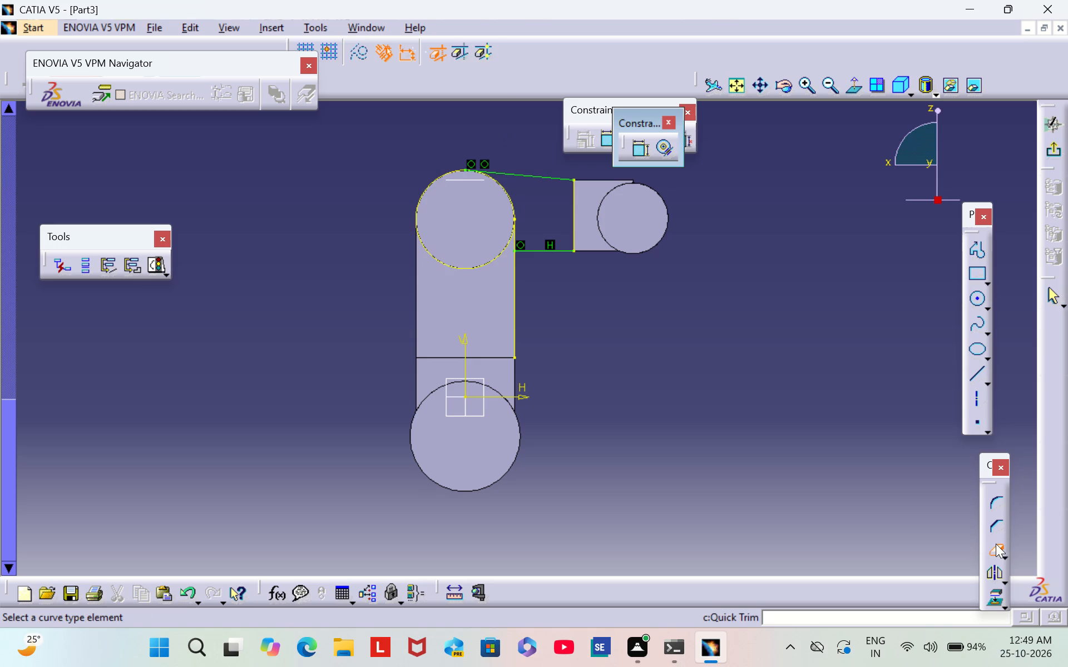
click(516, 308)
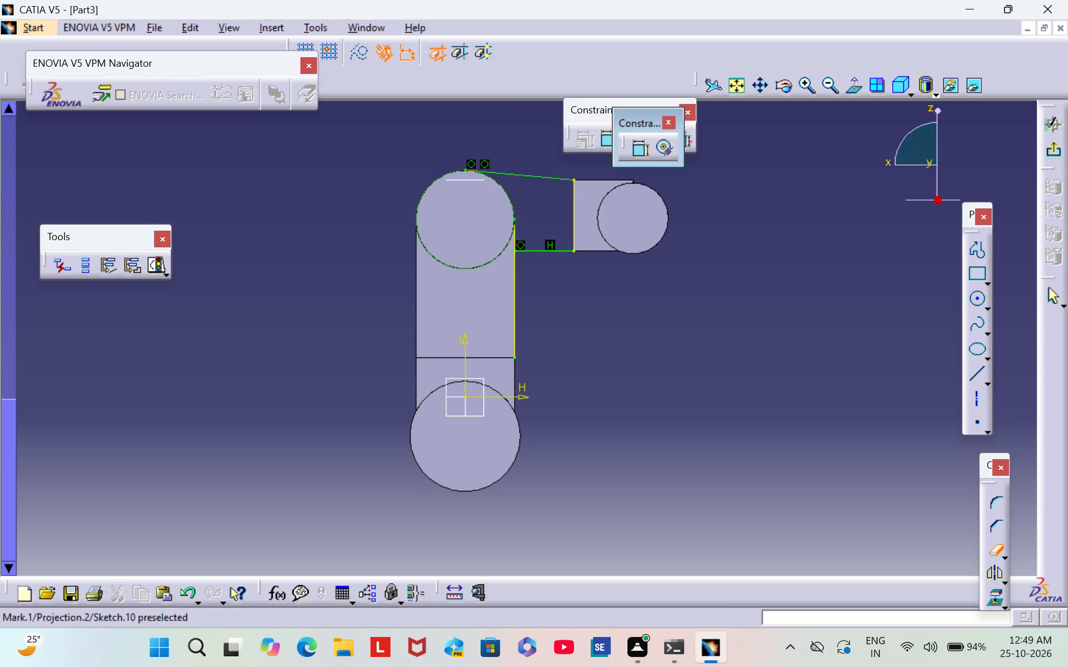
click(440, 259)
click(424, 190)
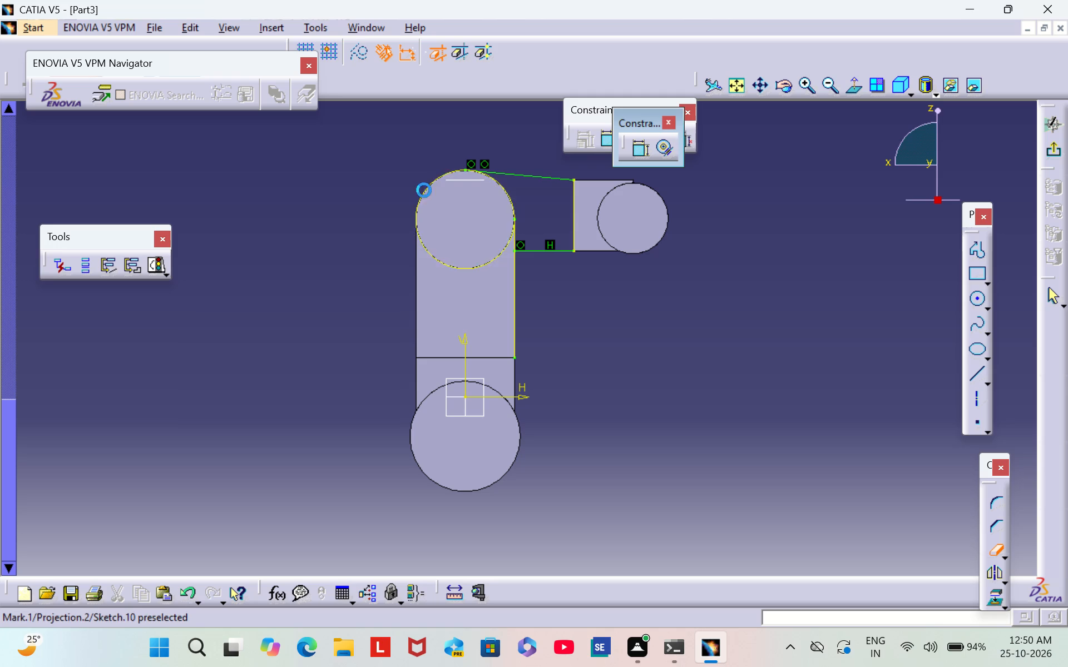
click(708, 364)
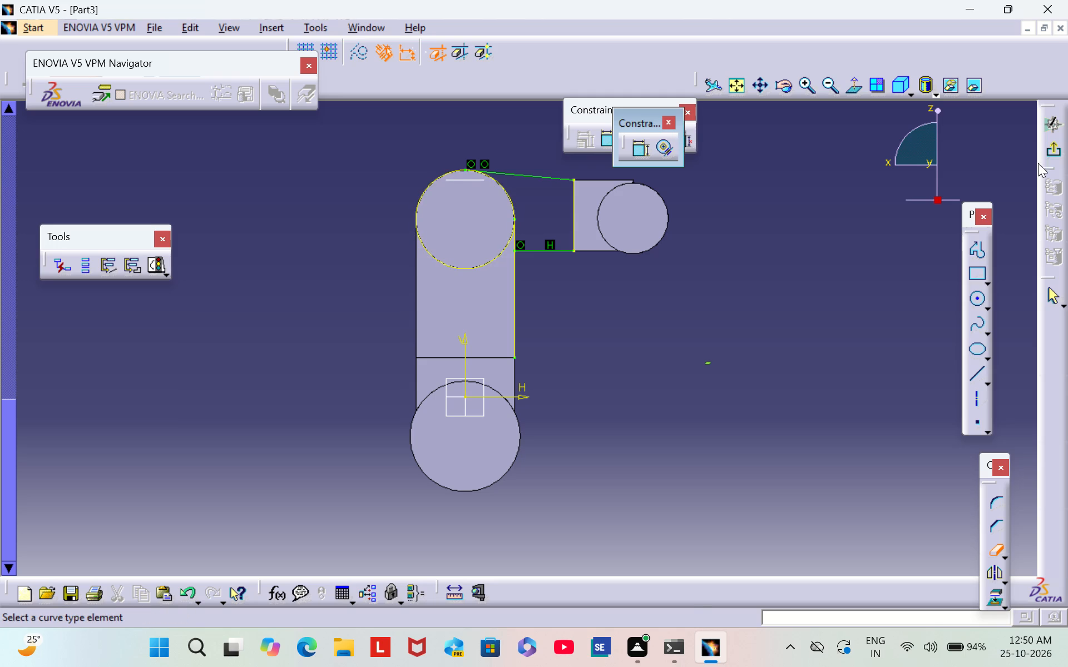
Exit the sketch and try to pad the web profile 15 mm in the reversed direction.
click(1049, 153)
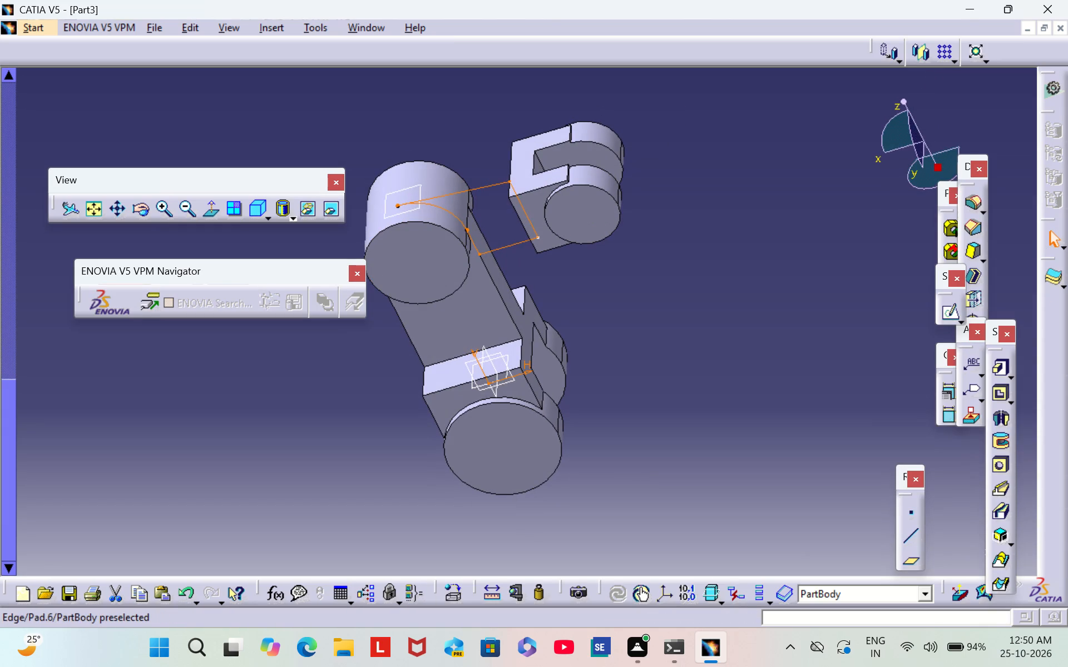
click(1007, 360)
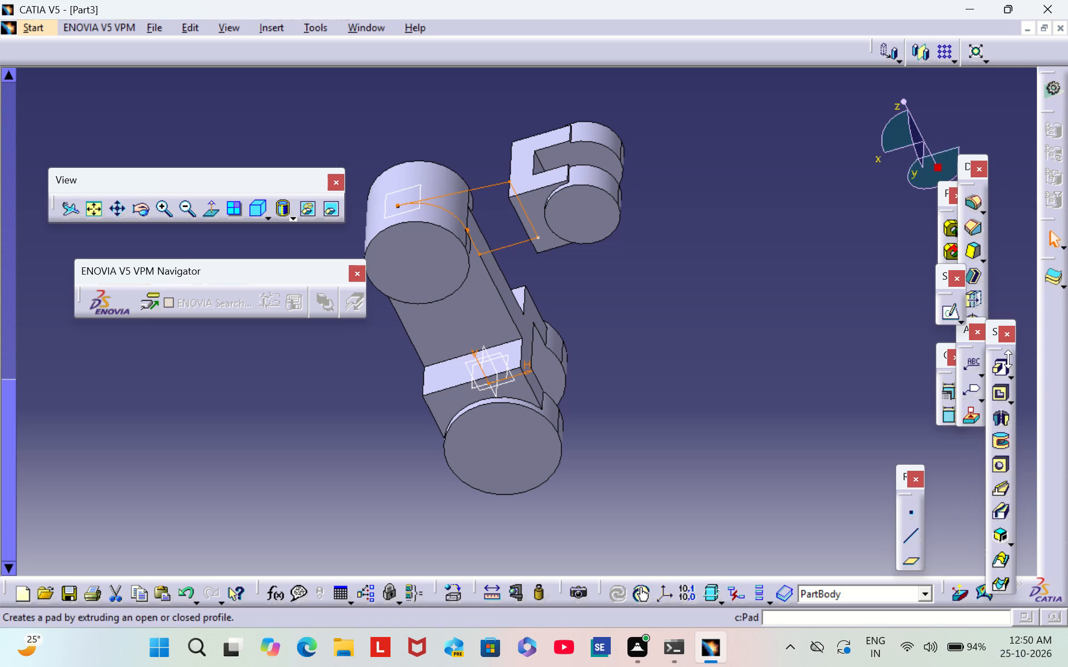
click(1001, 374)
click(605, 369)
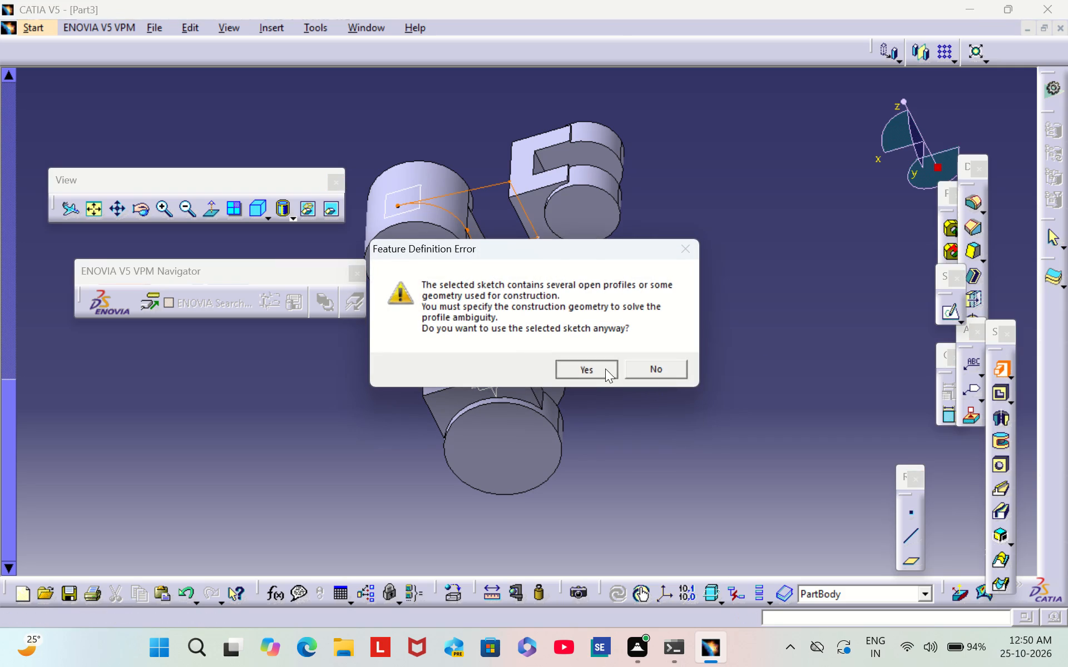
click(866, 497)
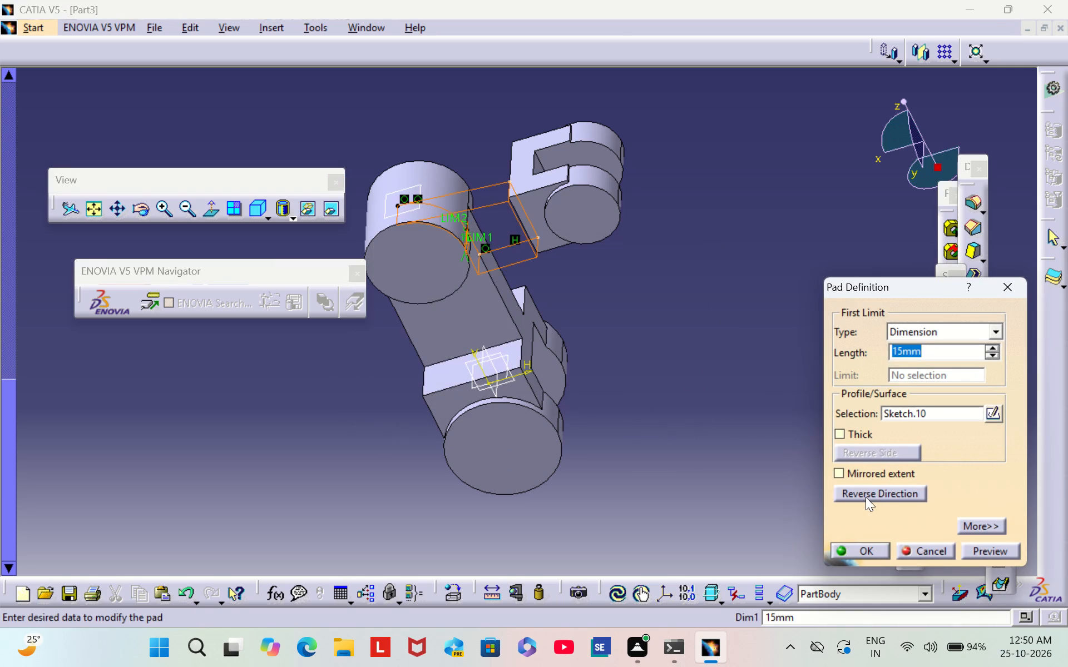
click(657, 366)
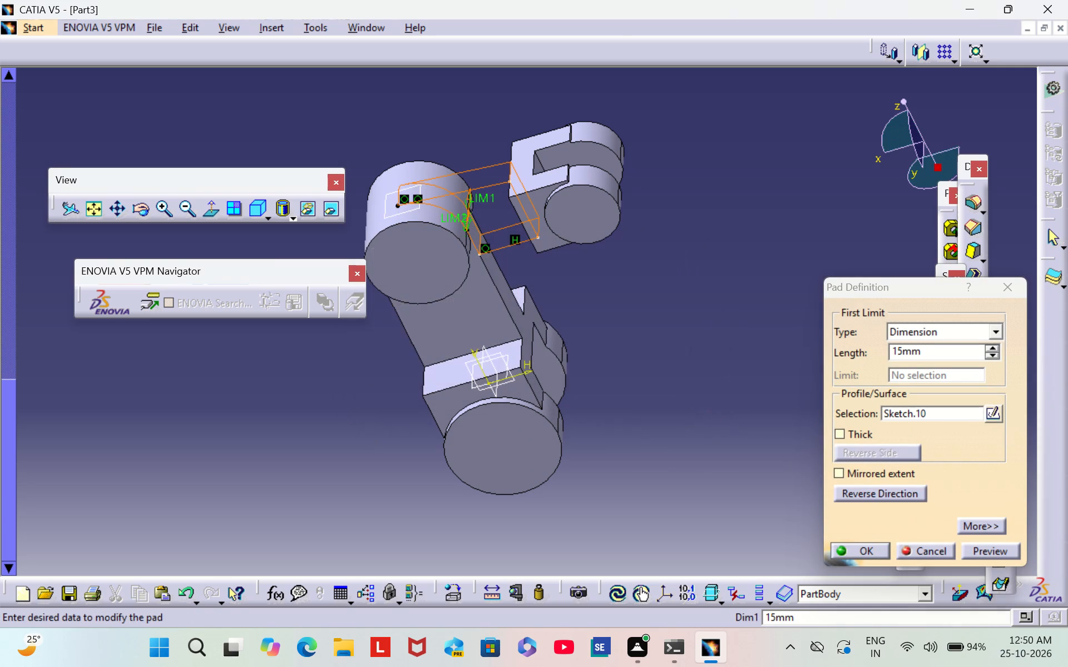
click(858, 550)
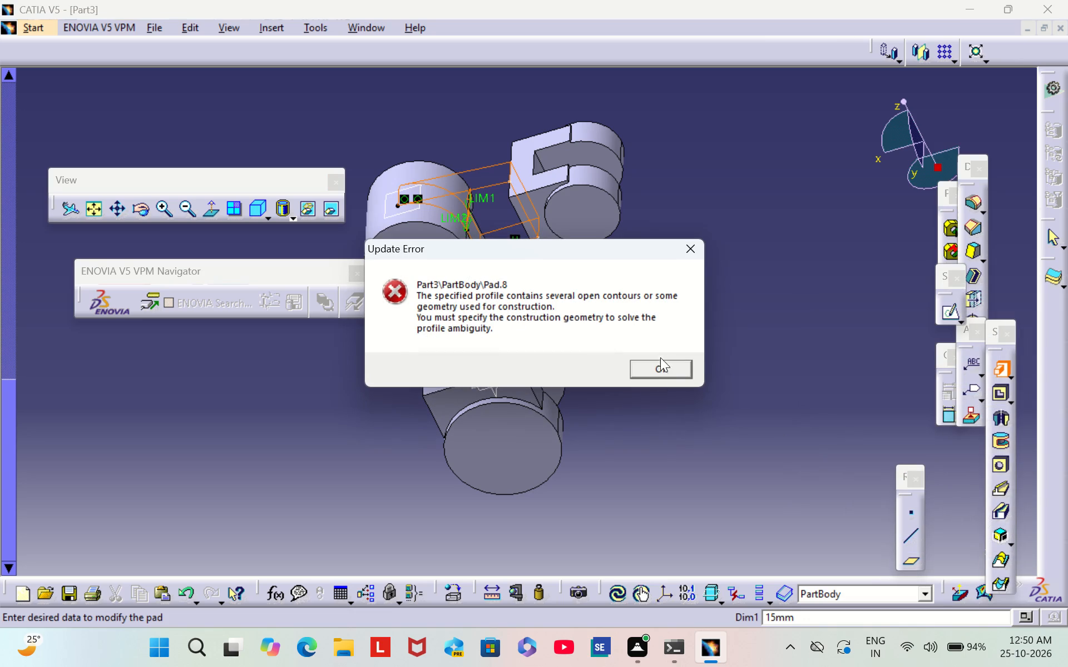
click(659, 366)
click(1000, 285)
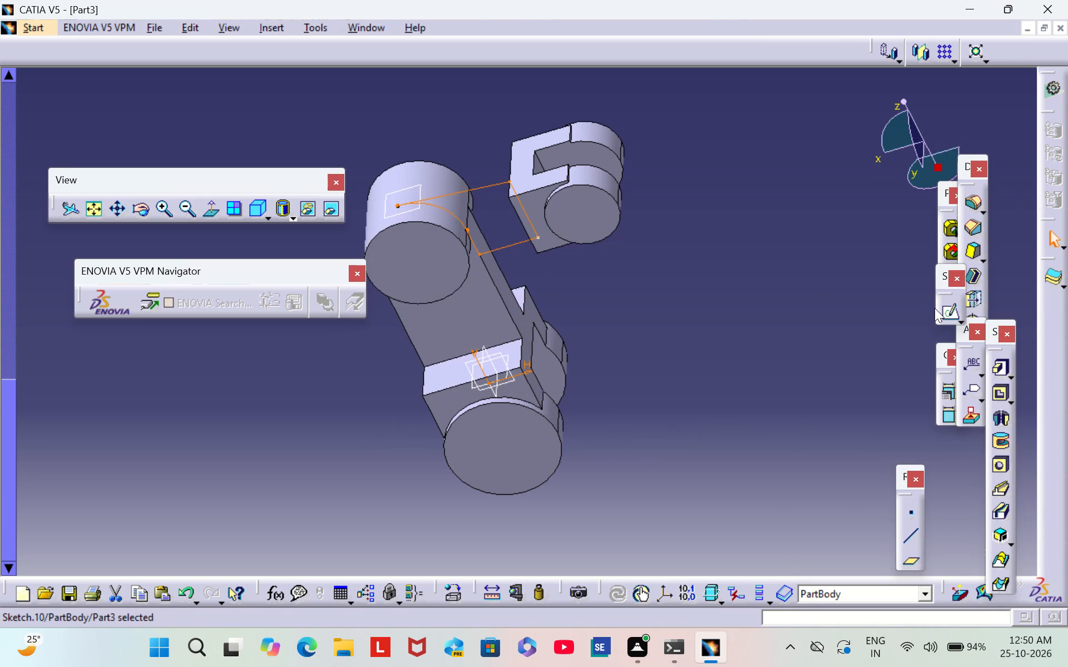
Reopen the web sketch and undo back until the whole sketch is removed, keeping only the solid bodies.
click(948, 317)
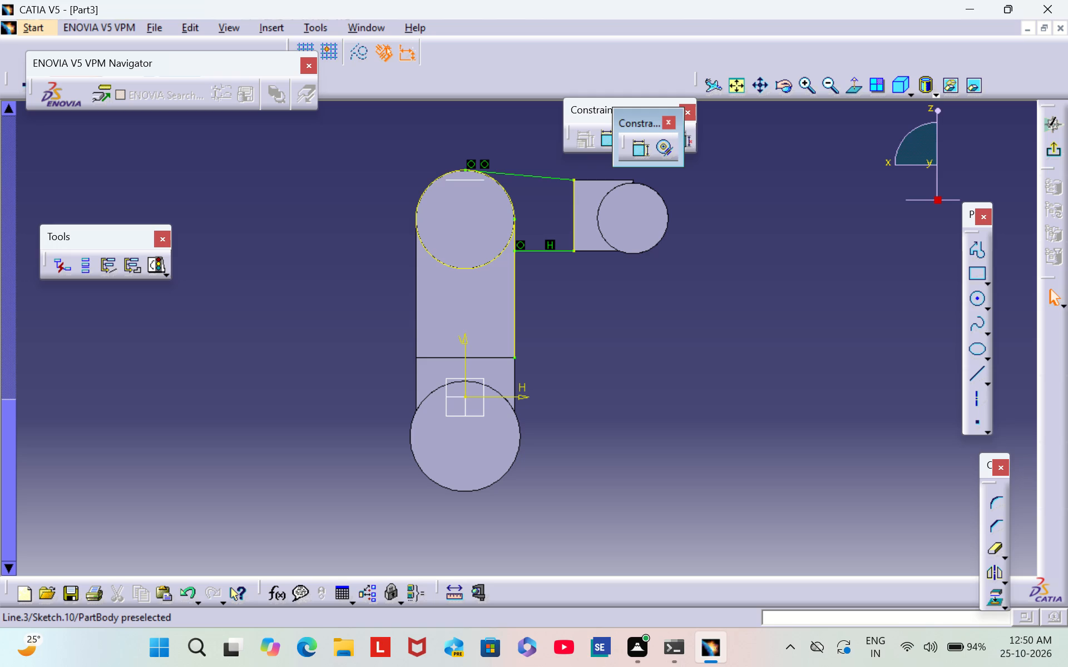
key(ctrl+z)
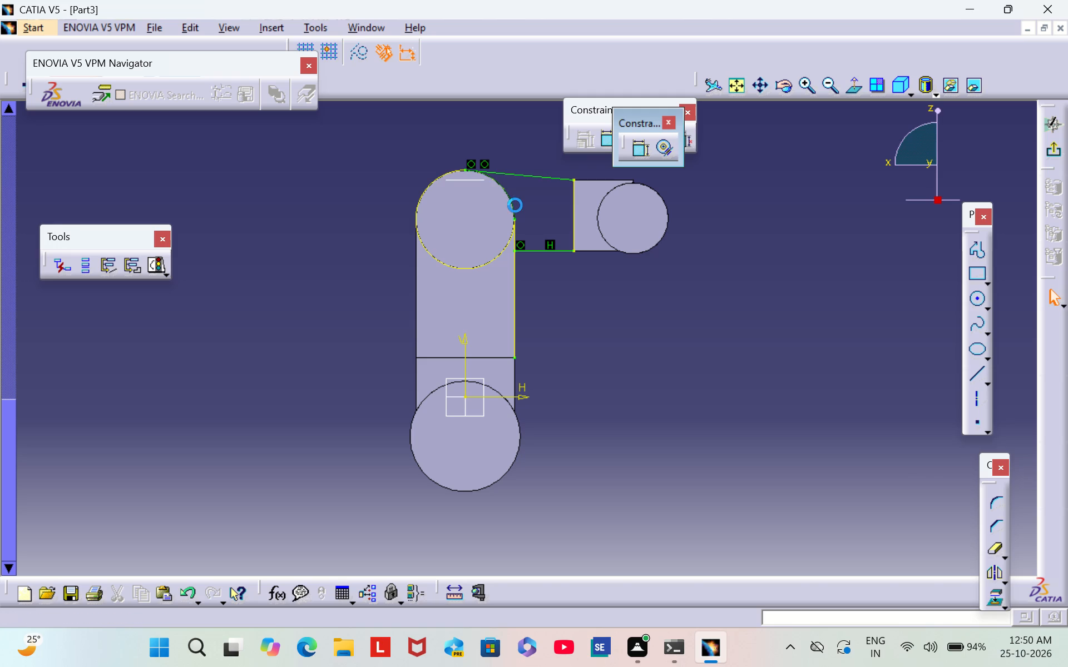
key(ctrl+z)
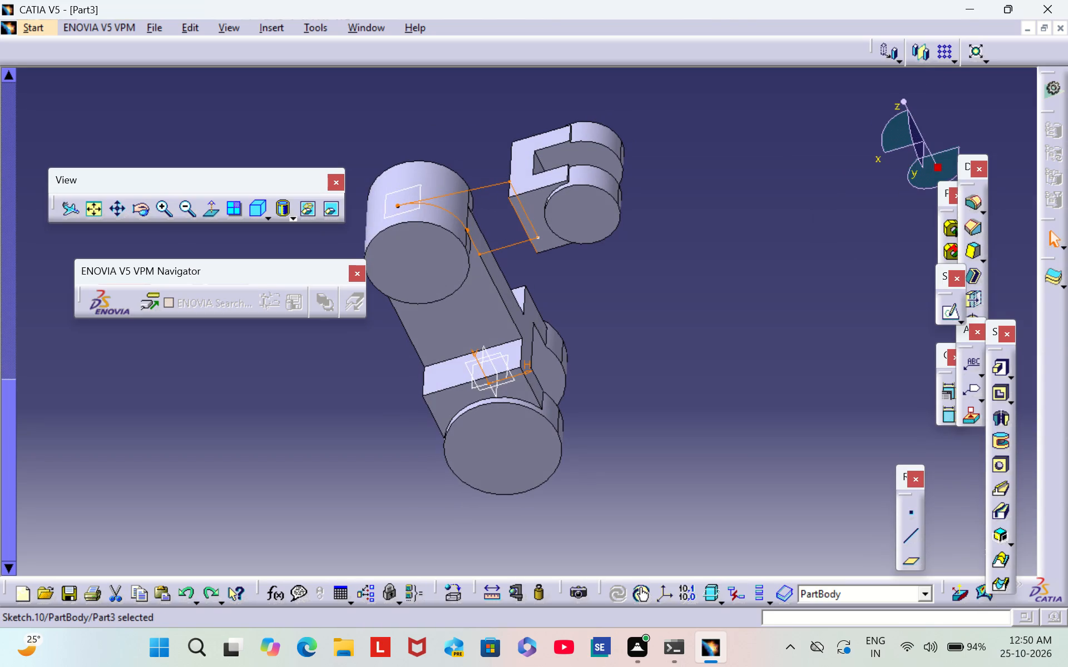
key(ctrl+z)
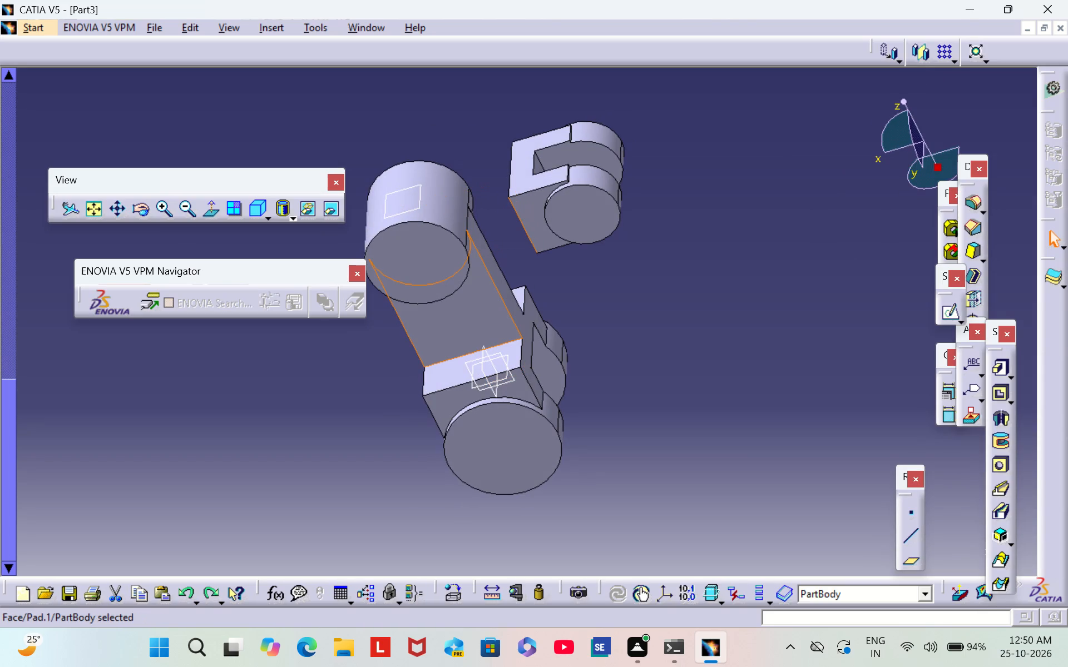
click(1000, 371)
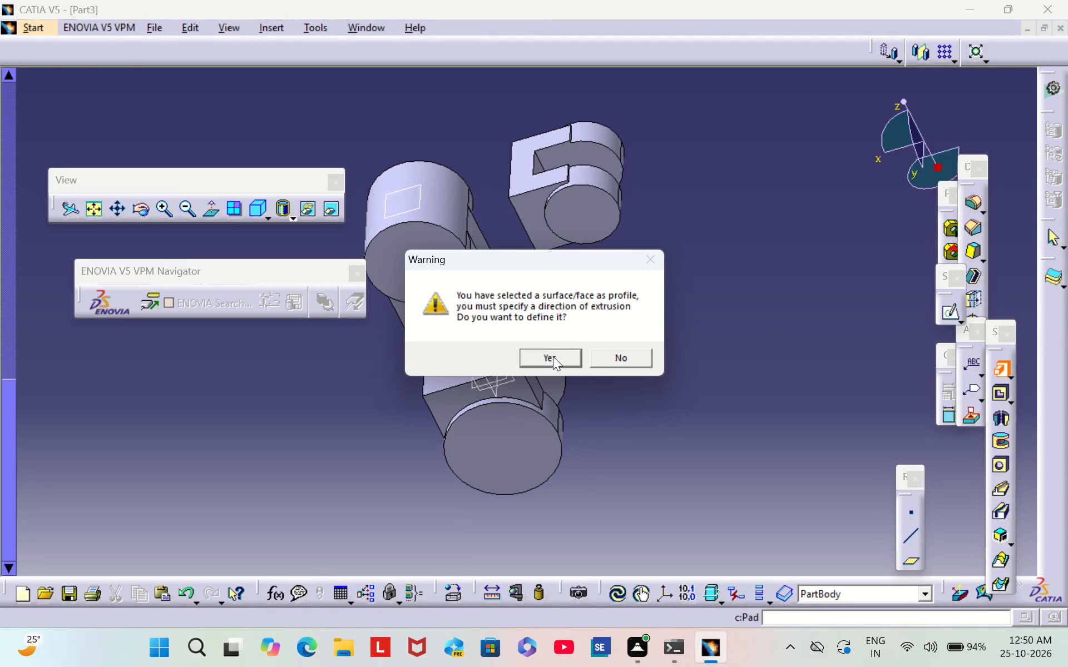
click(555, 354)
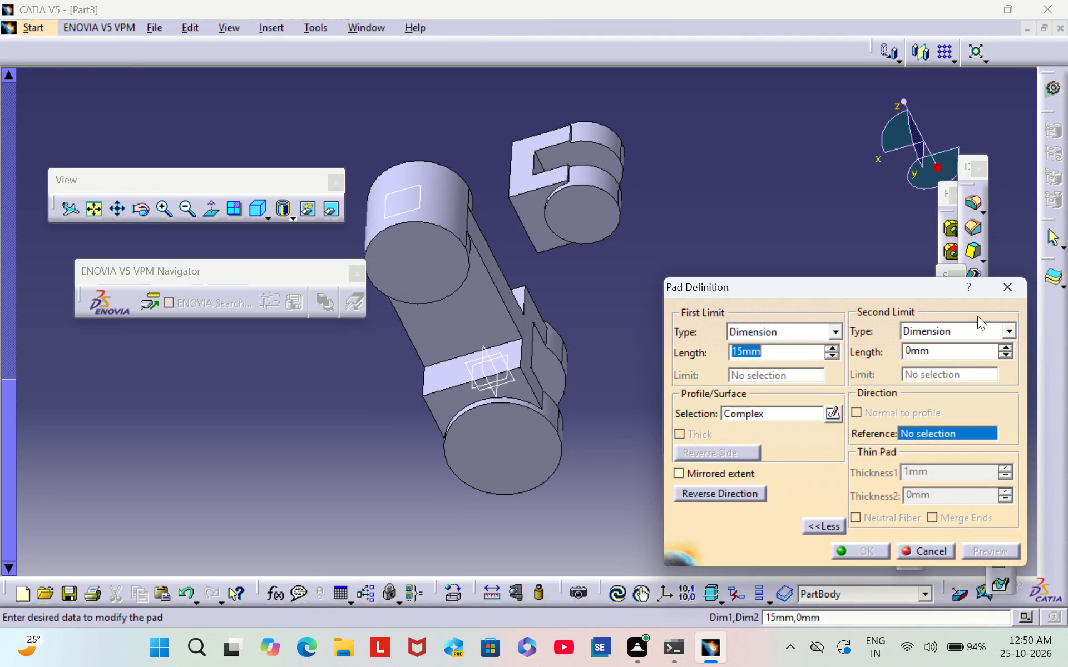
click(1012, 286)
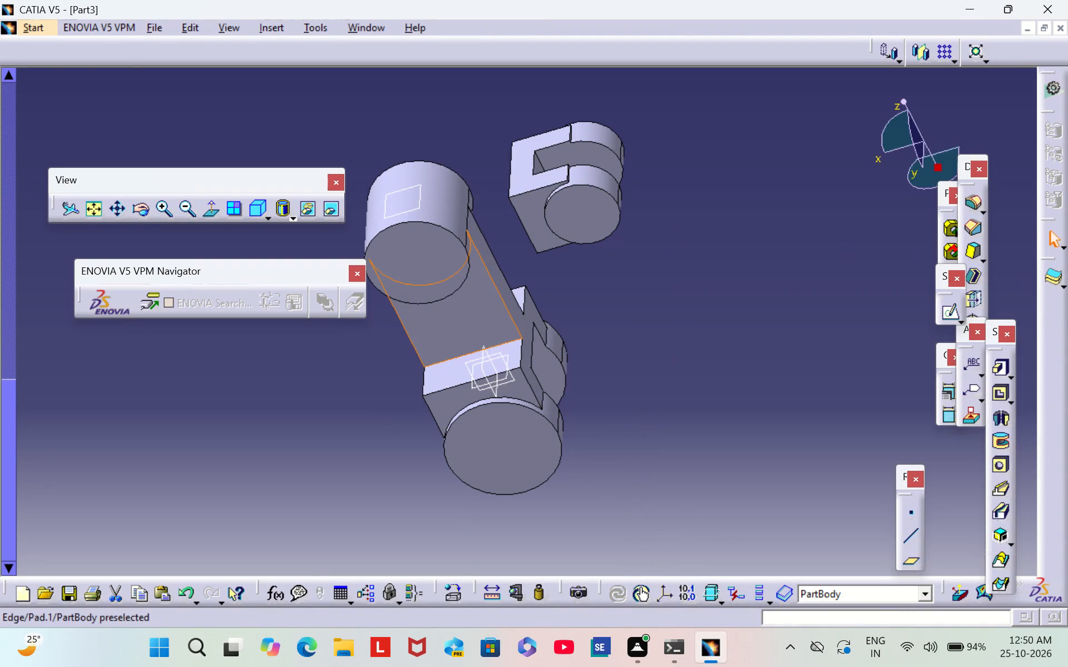
On the post's flat face, sketch a closed five-sided profile bridging the post, the top cylinder's upper edge and the C-block's near edge.
click(944, 305)
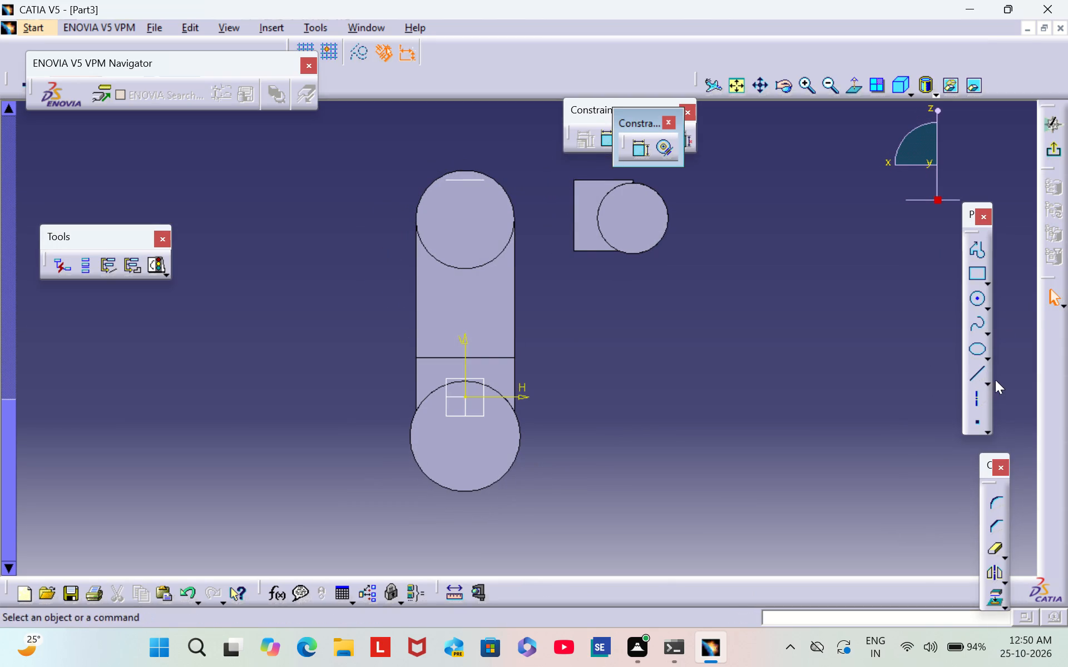
double_click(978, 247)
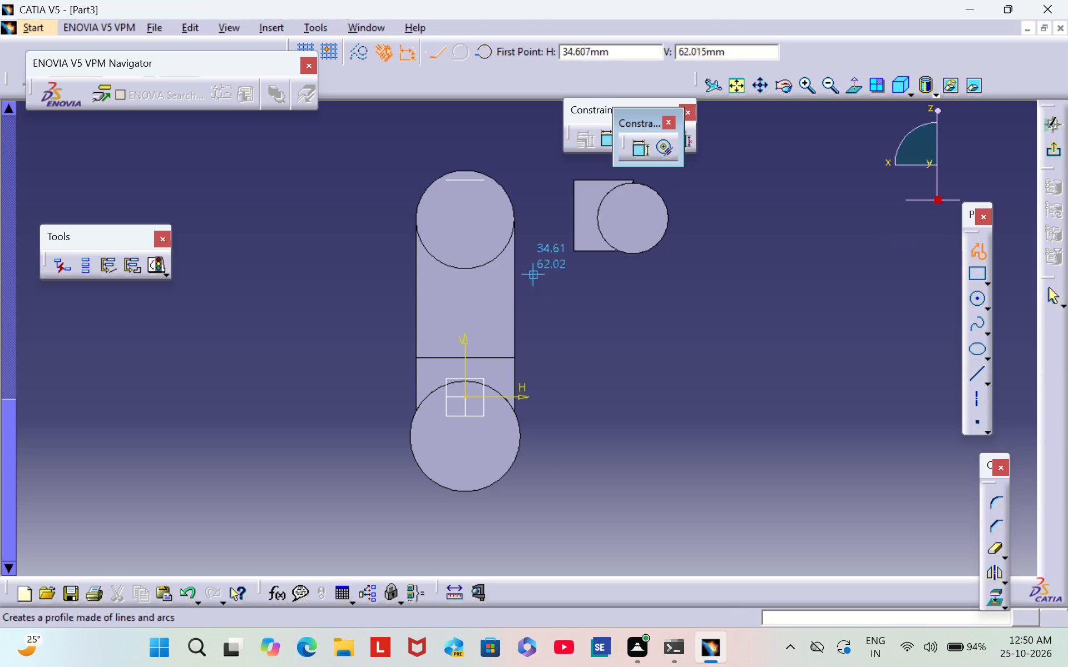
click(576, 250)
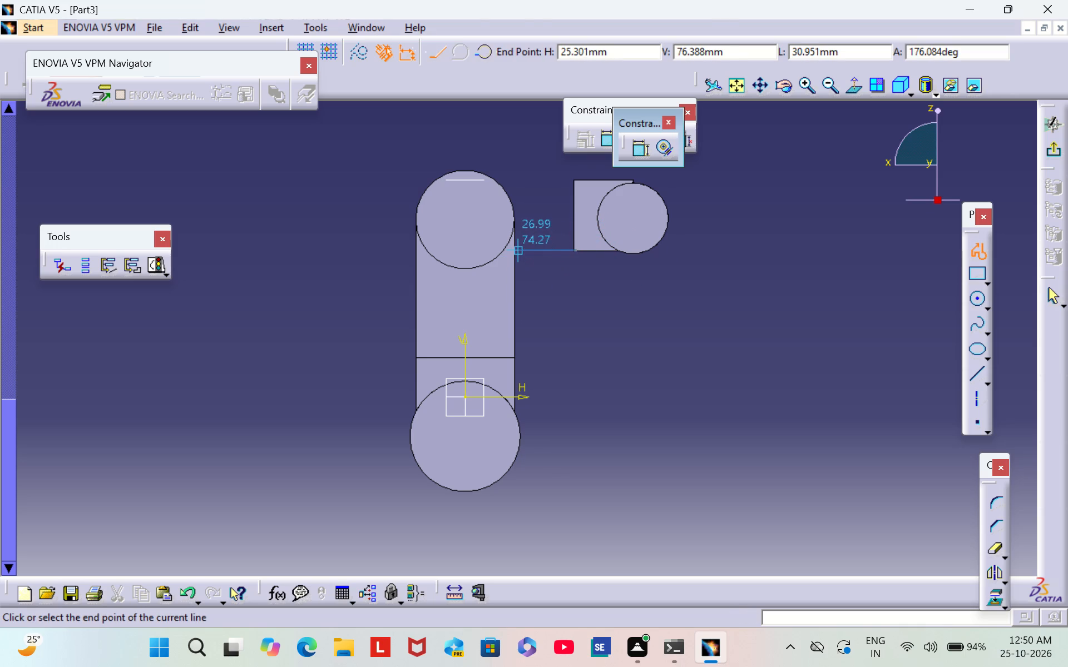
click(515, 252)
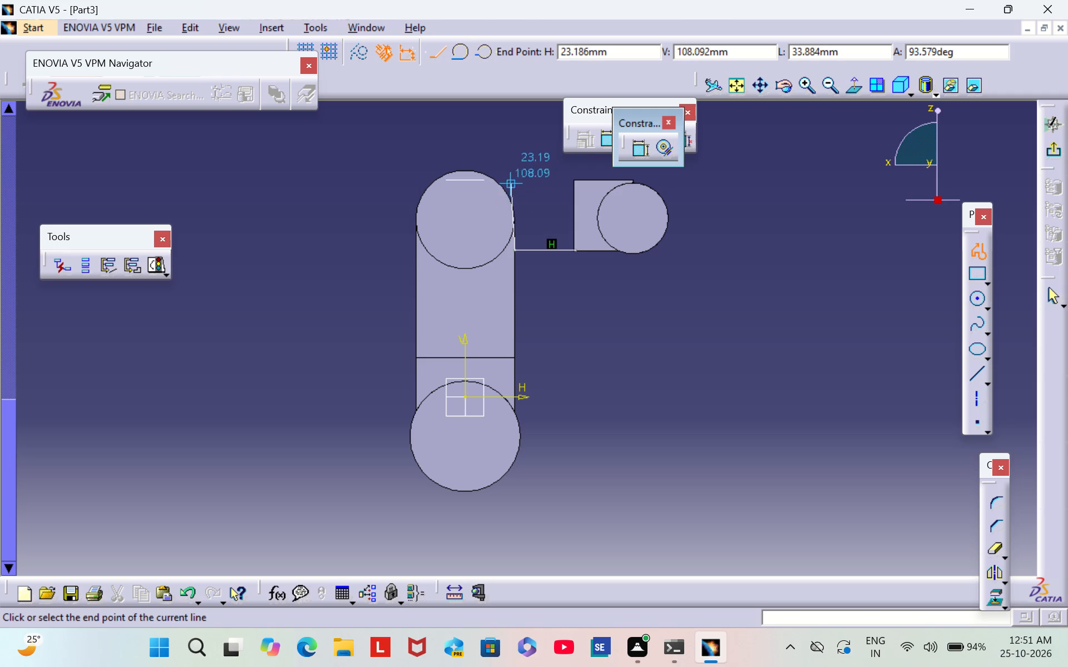
click(515, 191)
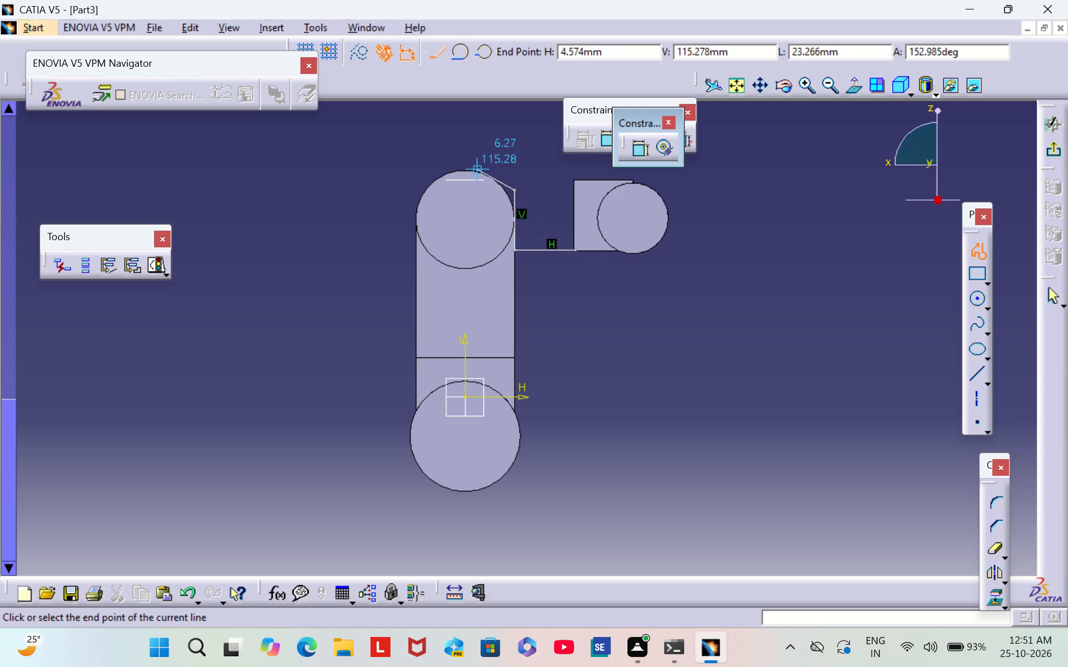
click(473, 170)
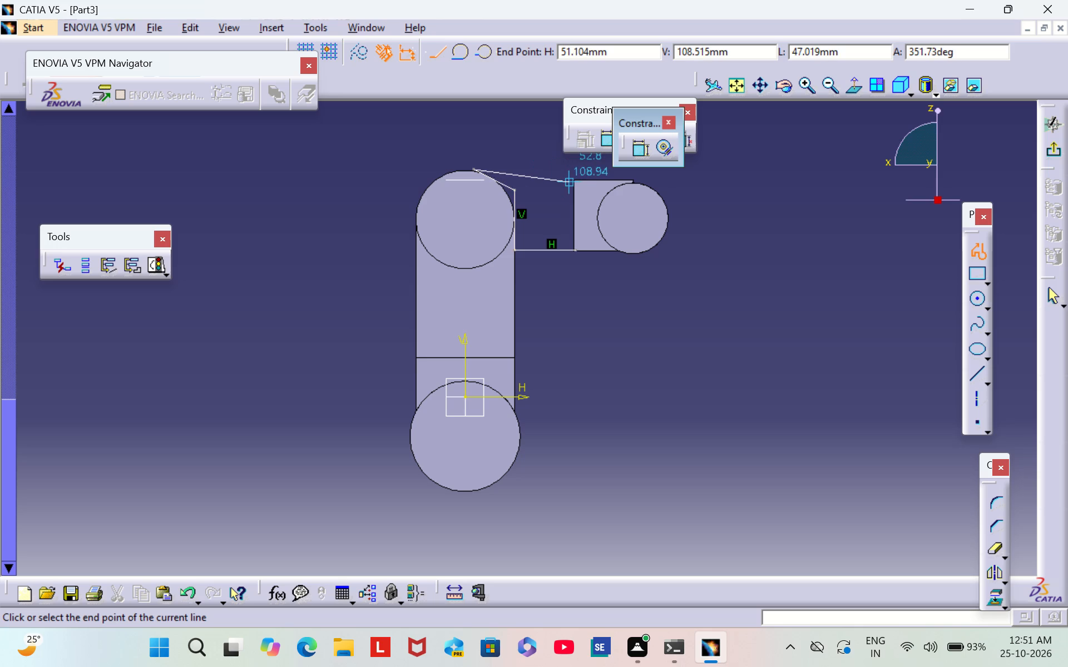
click(573, 177)
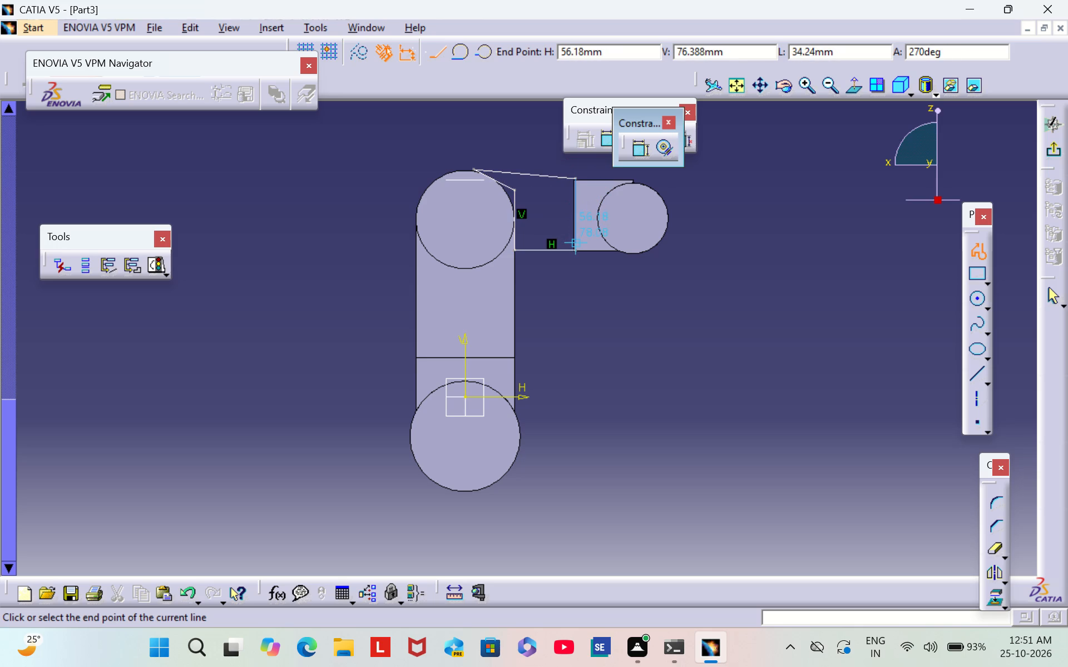
click(577, 250)
click(605, 276)
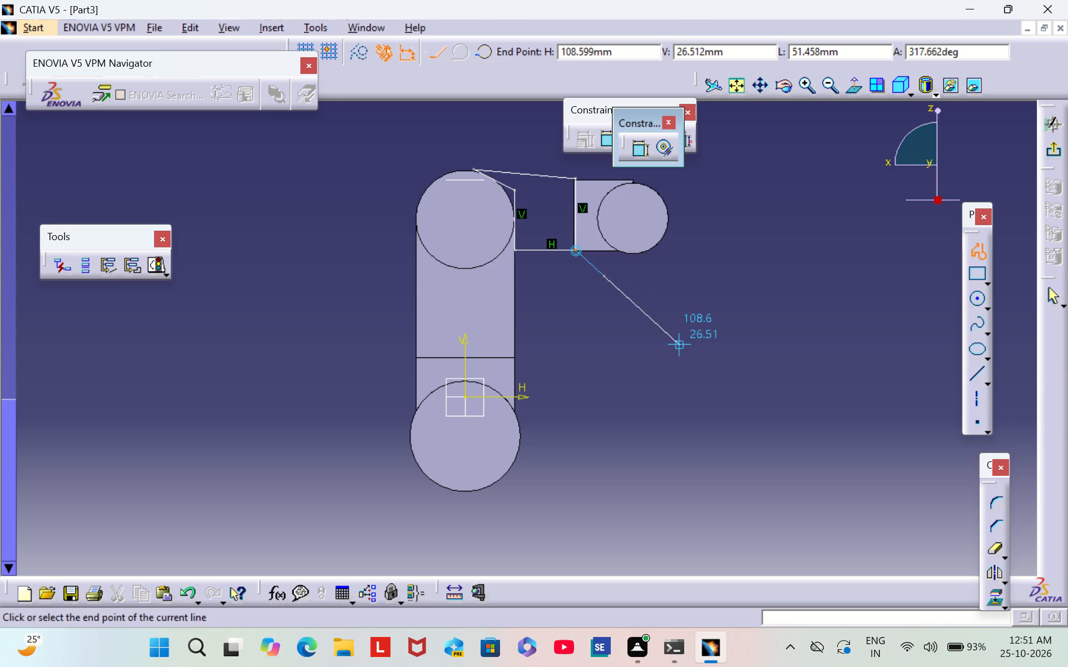
key(Escape)
key(Escape)
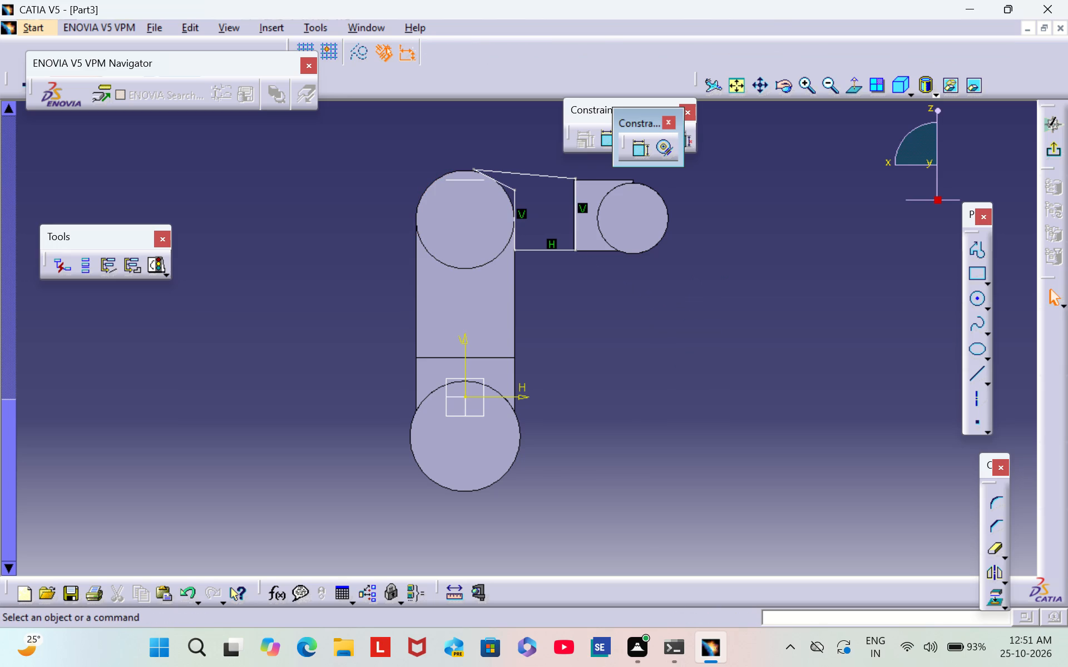
click(814, 357)
Move the profile's vertical side at the C-block slightly toward the post so it sits just clear of the C-block's edge.
triple_click(811, 81)
triple_click(811, 81)
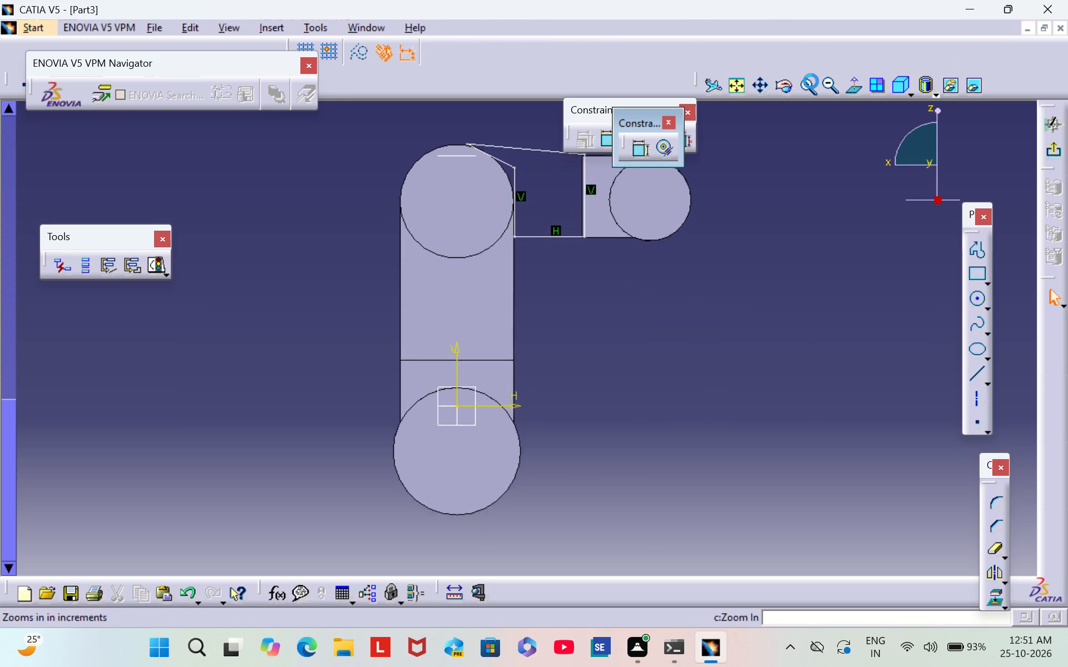
click(811, 81)
scroll(810, 217, down, 1)
middle_drag(812, 216, 627, 320)
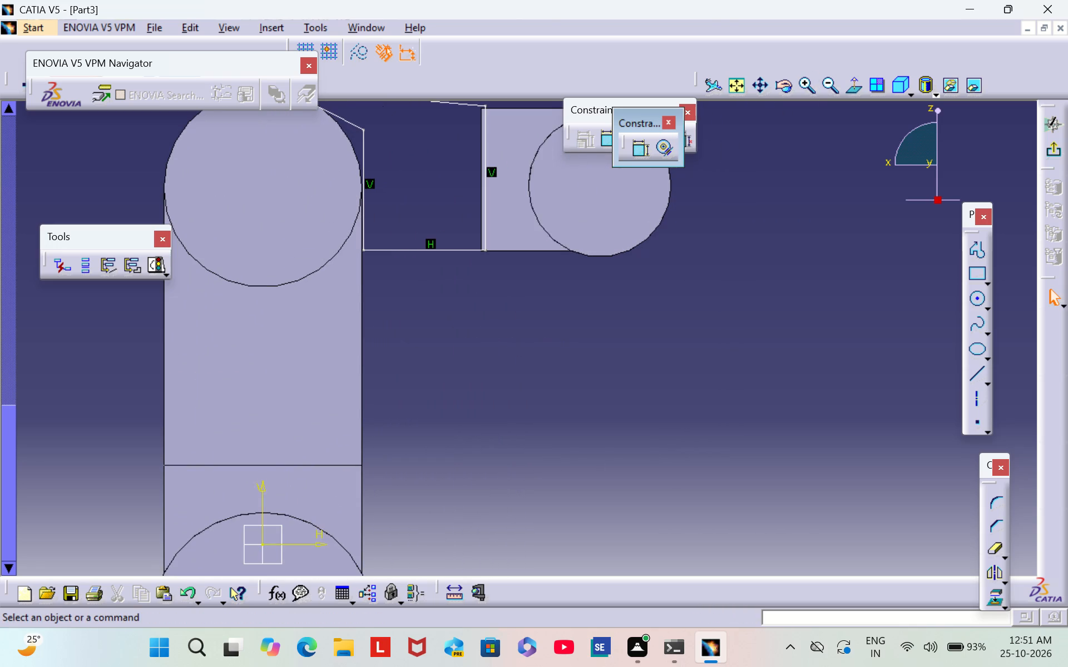
drag(486, 196, 487, 196)
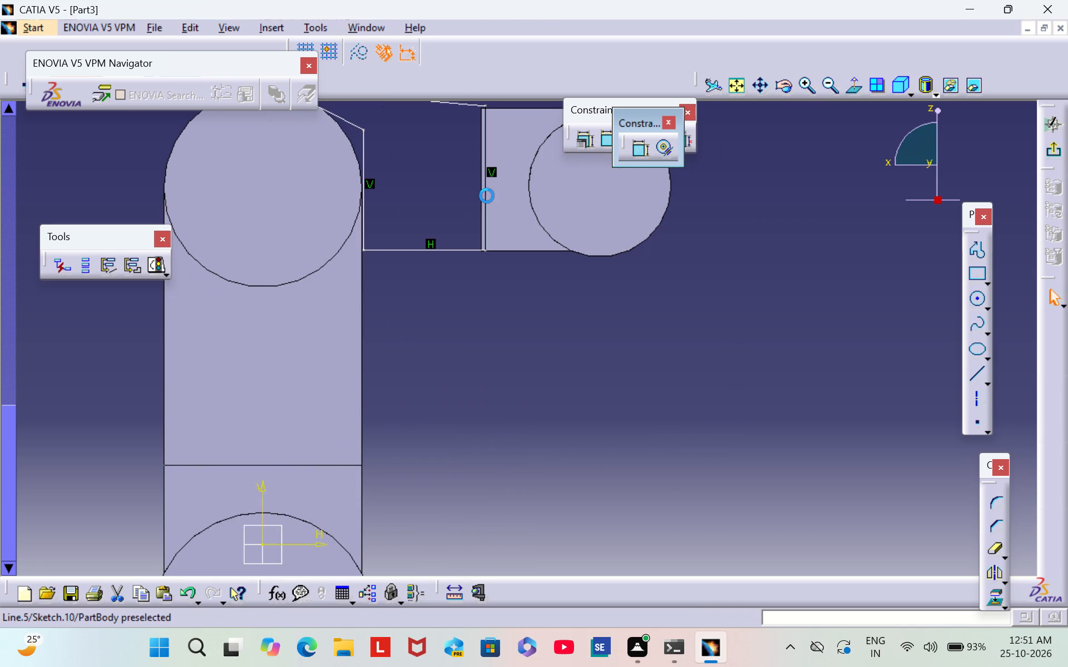
drag(487, 196, 486, 197)
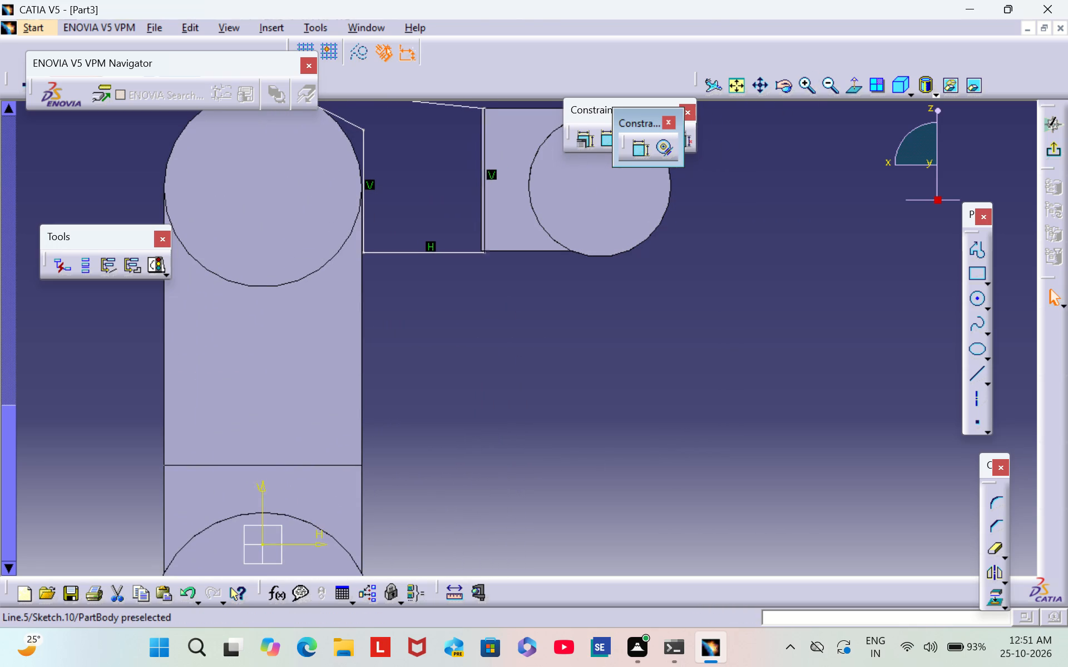
drag(486, 197, 478, 196)
click(573, 278)
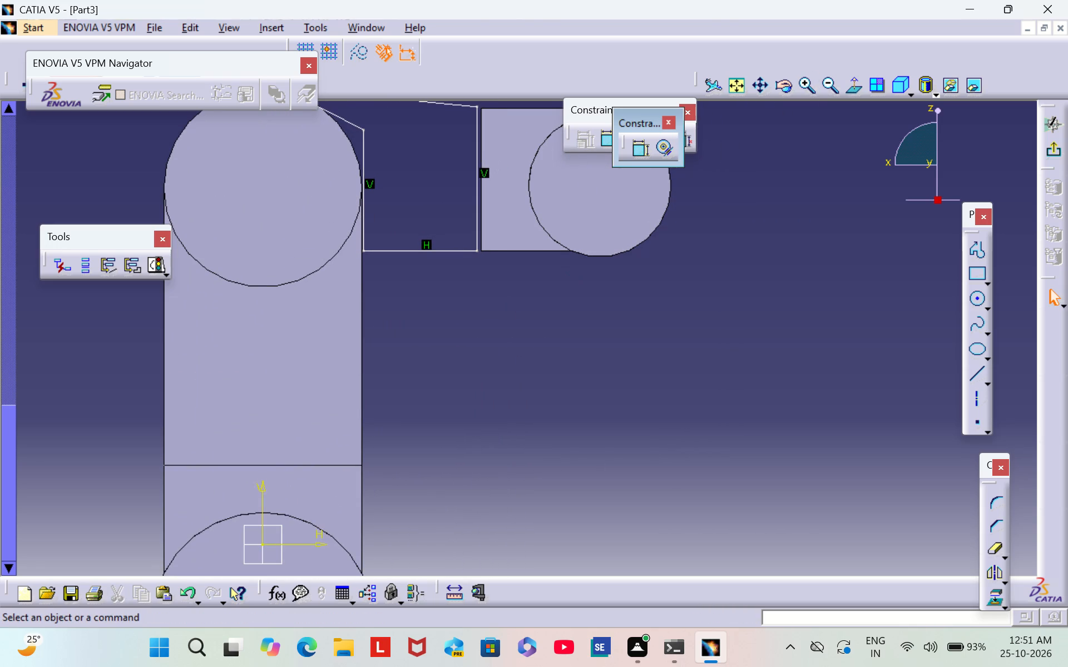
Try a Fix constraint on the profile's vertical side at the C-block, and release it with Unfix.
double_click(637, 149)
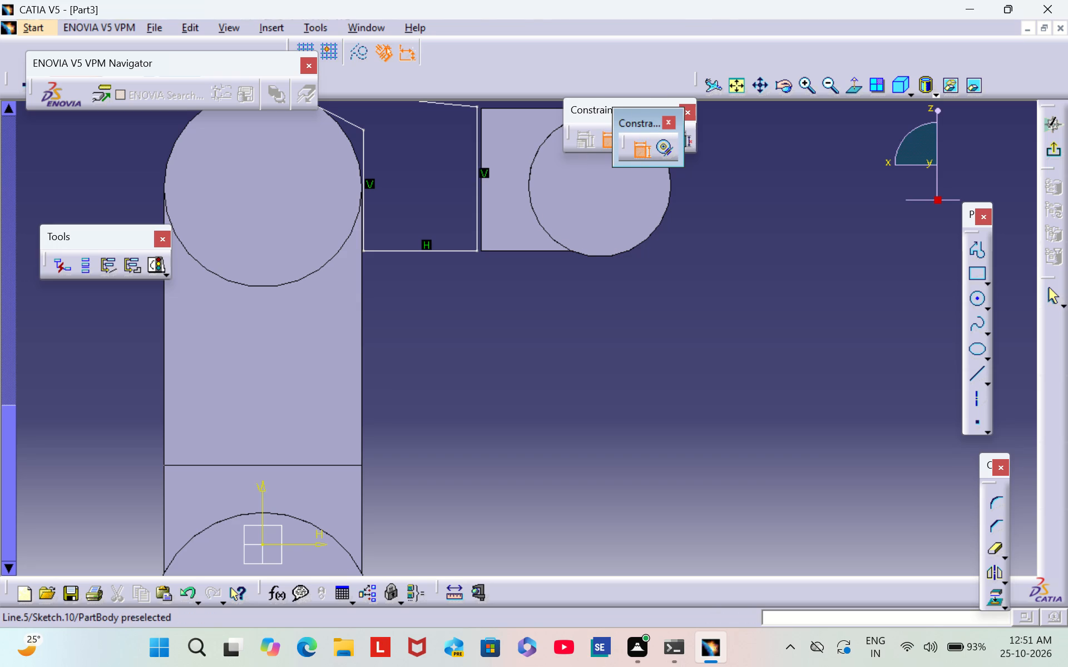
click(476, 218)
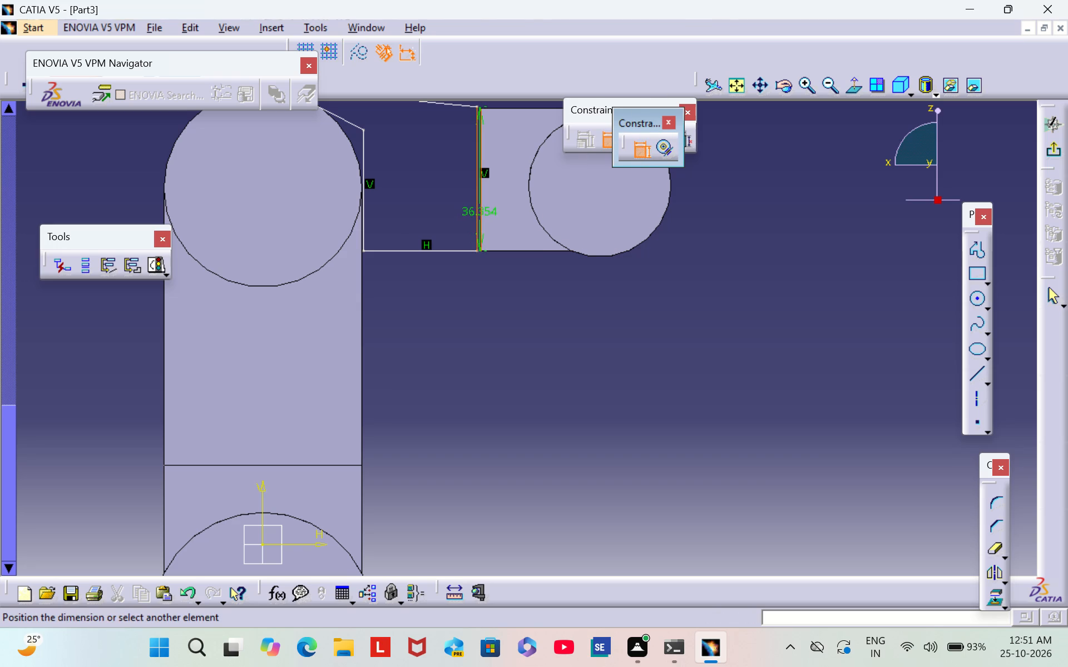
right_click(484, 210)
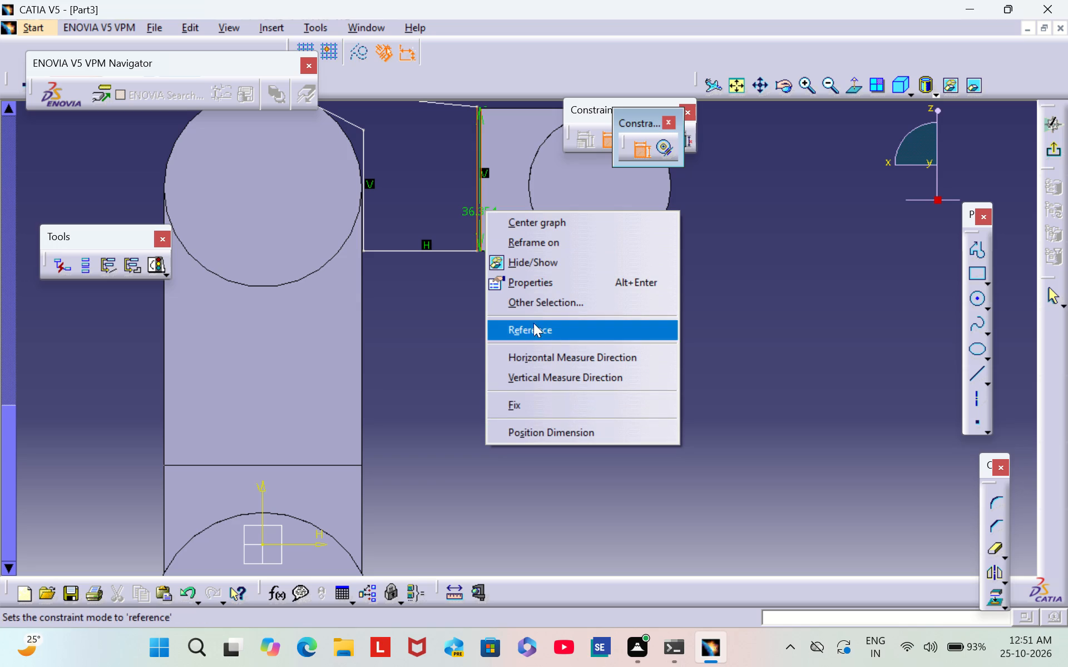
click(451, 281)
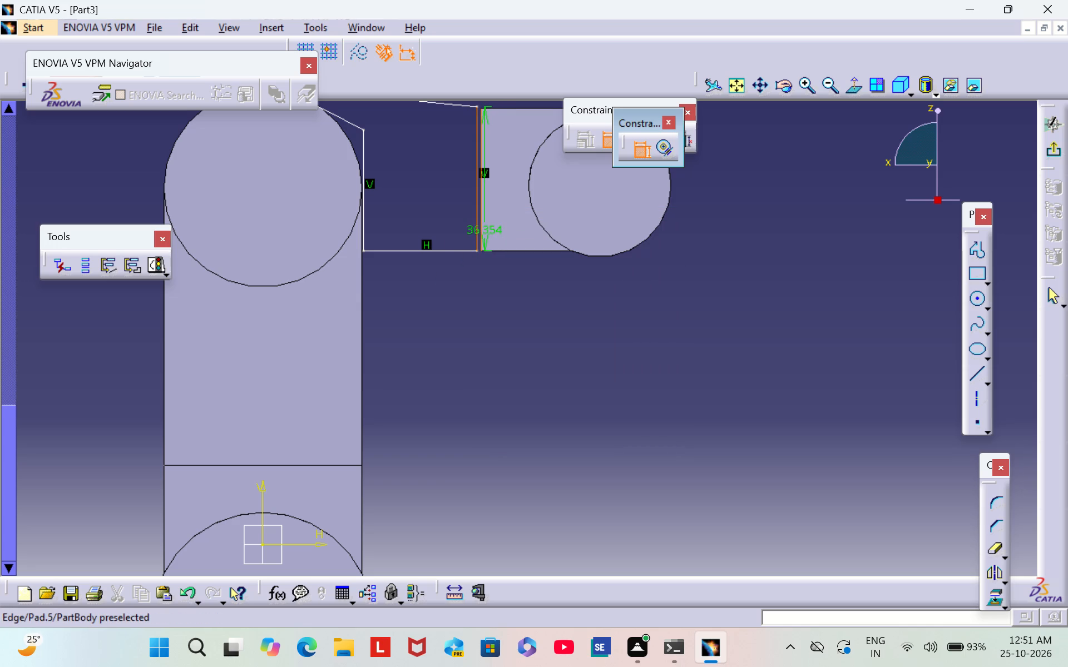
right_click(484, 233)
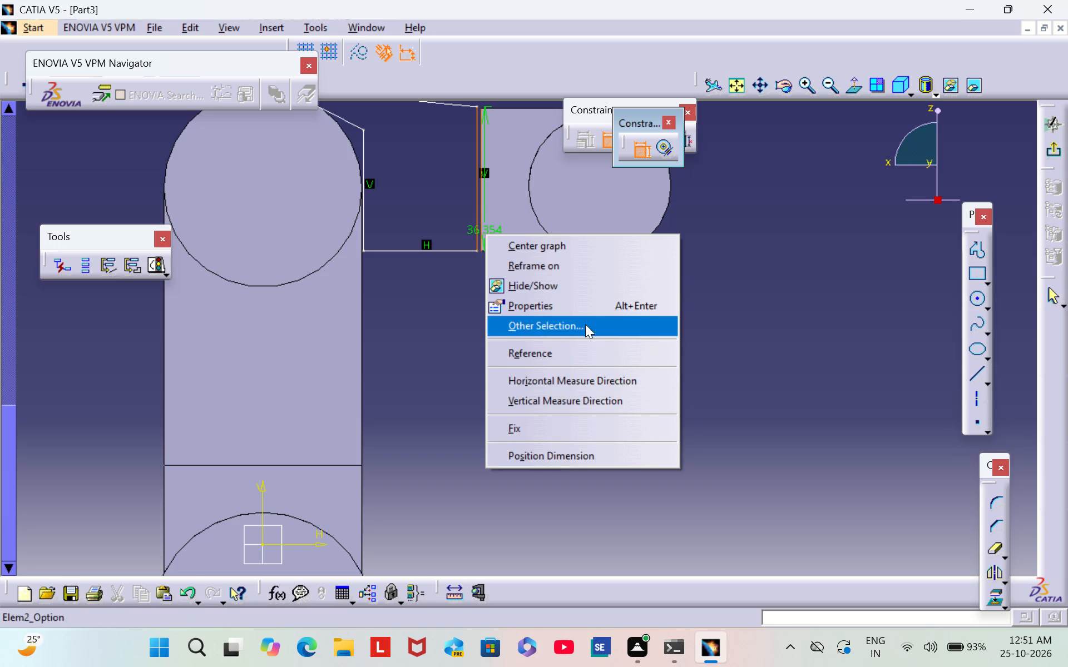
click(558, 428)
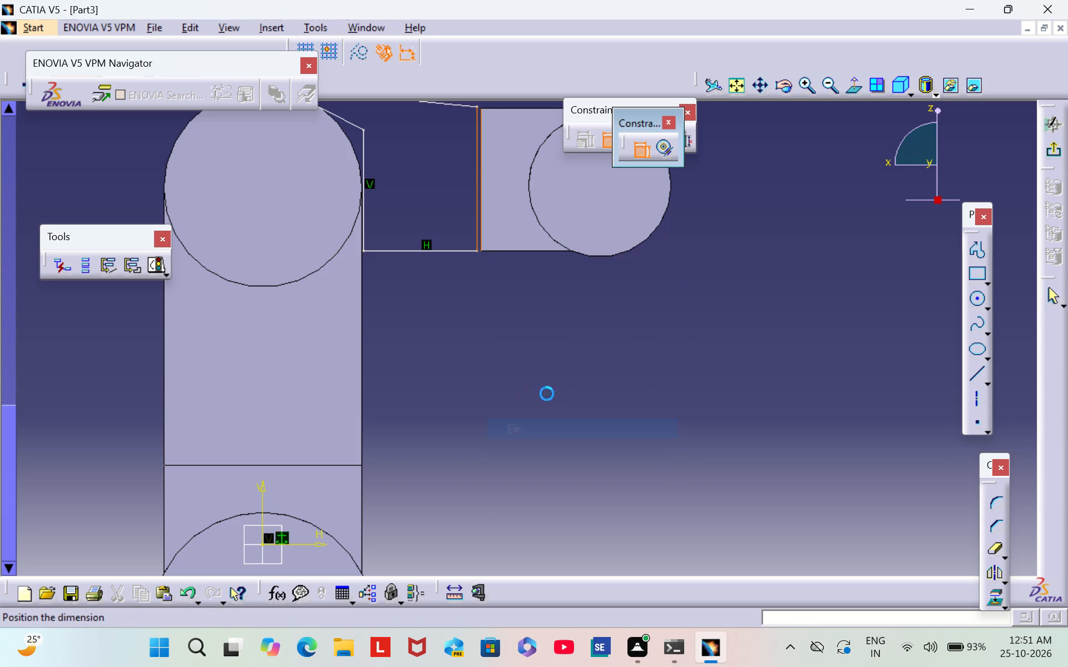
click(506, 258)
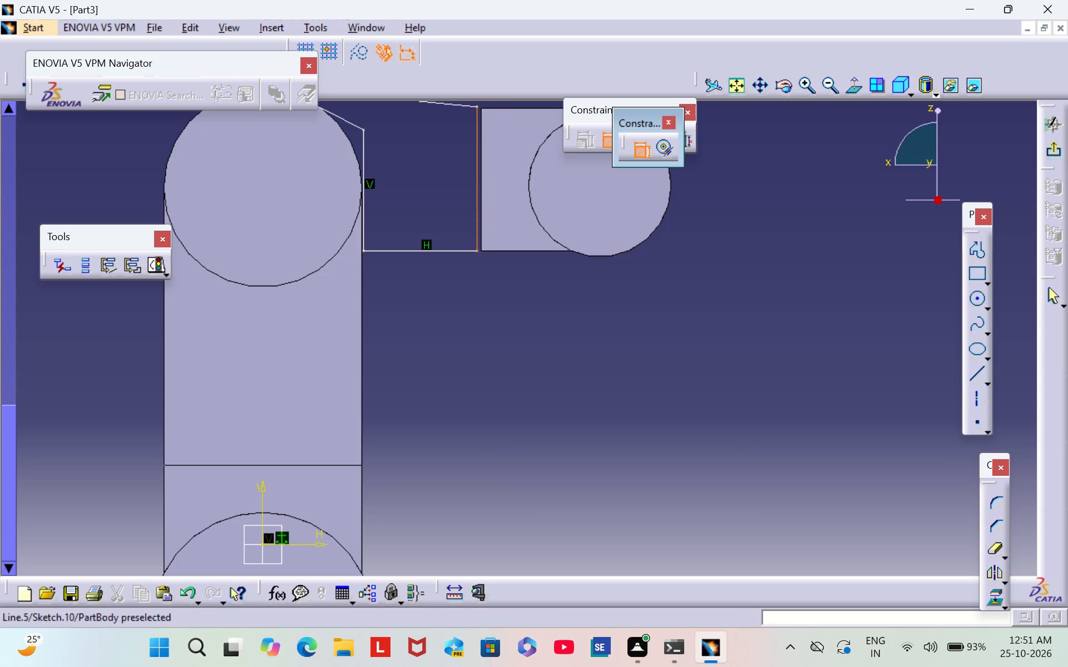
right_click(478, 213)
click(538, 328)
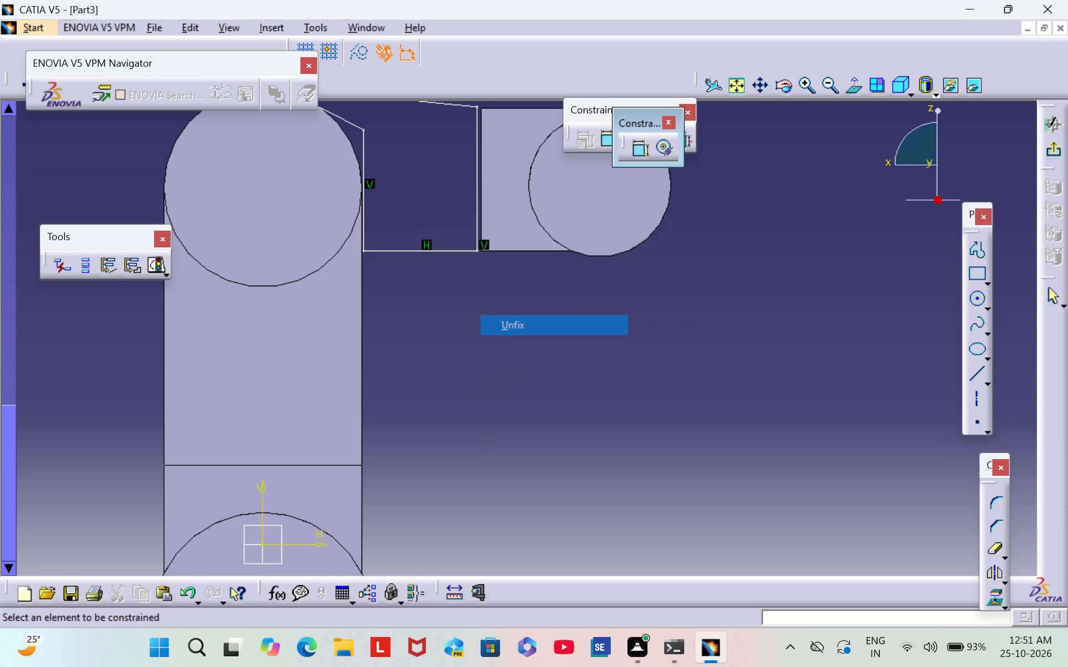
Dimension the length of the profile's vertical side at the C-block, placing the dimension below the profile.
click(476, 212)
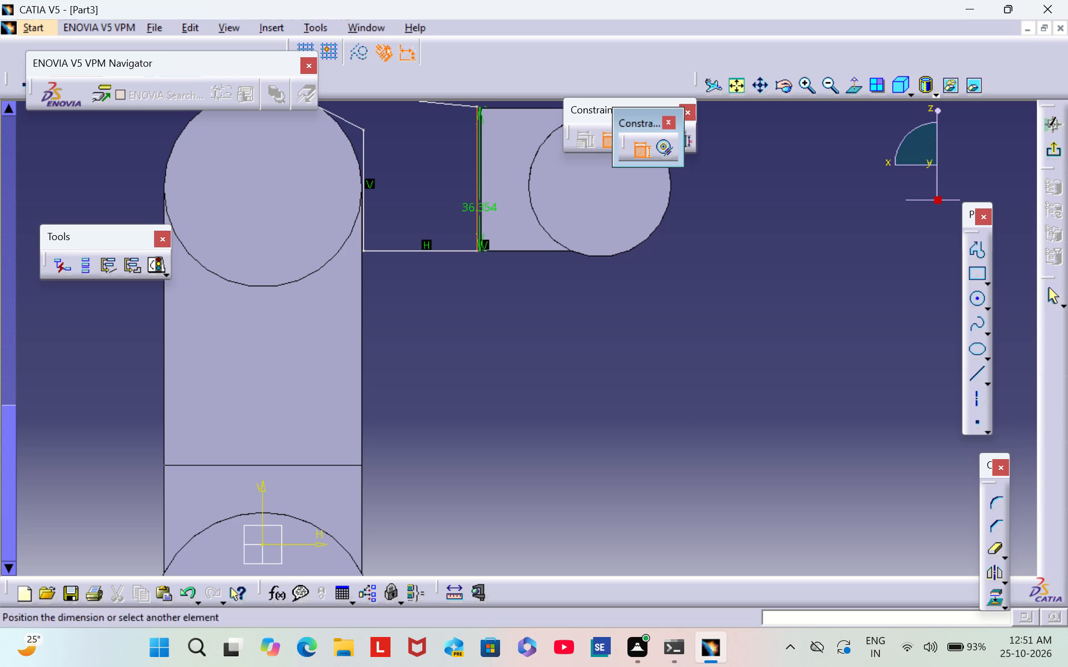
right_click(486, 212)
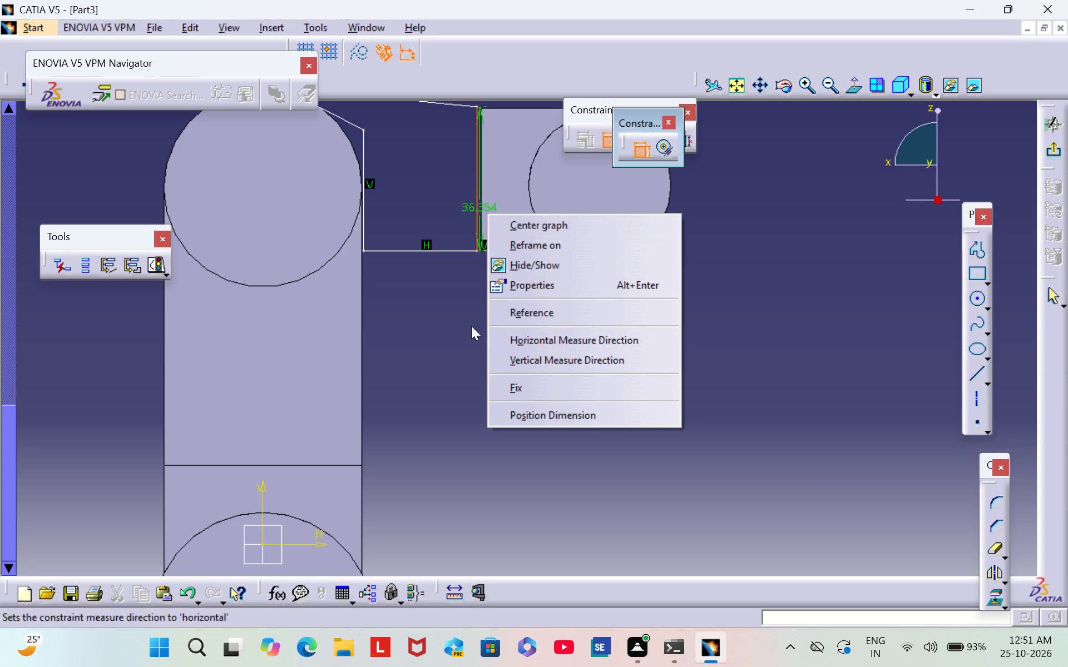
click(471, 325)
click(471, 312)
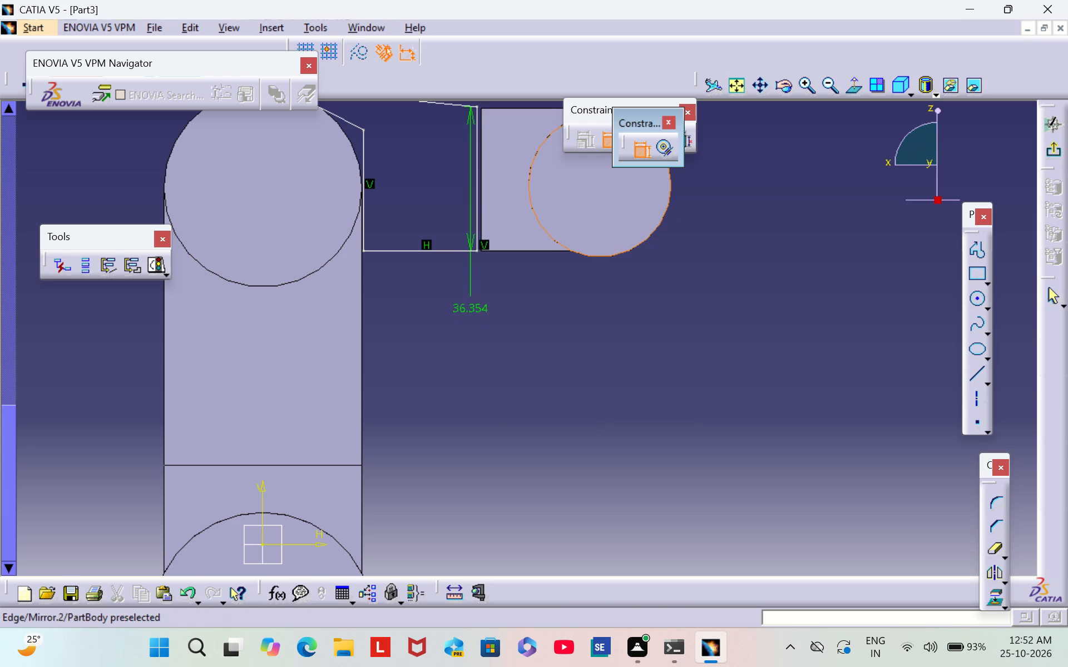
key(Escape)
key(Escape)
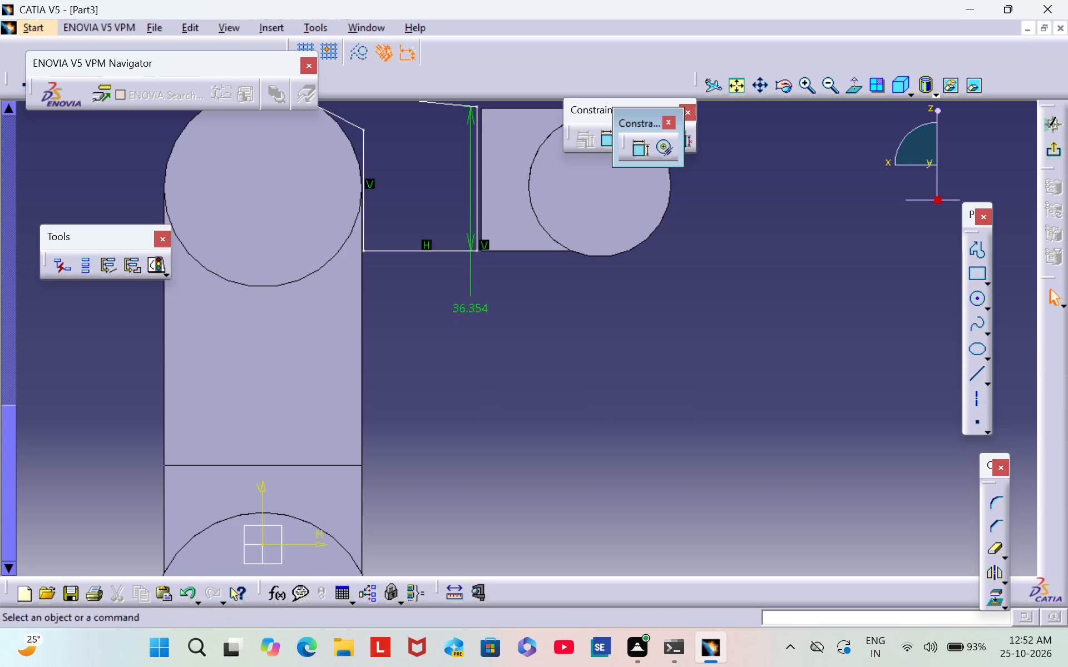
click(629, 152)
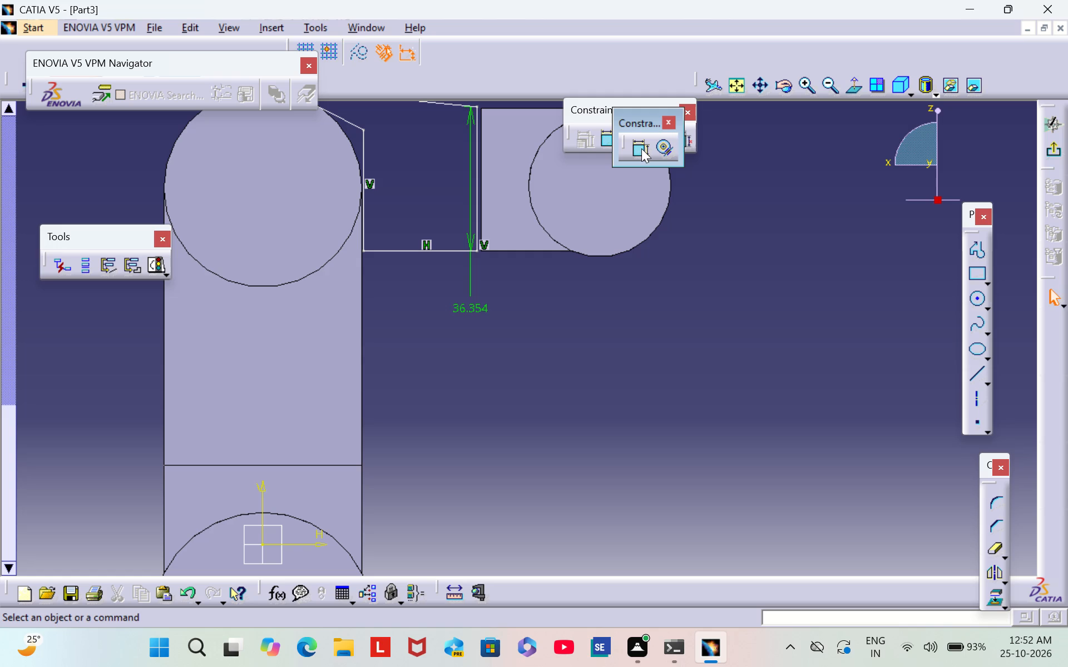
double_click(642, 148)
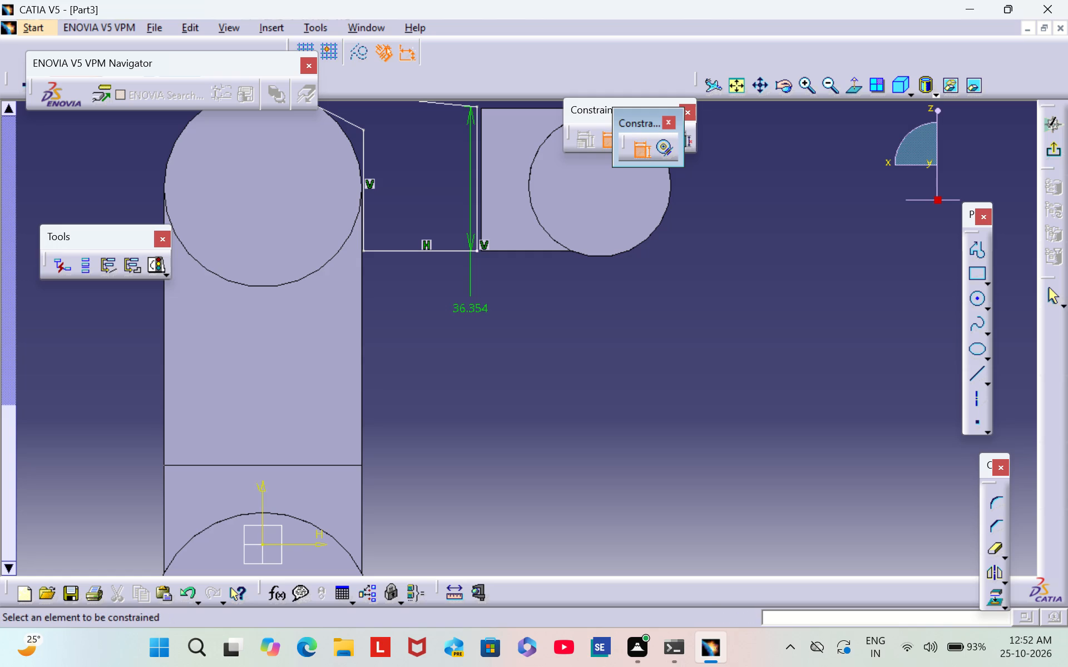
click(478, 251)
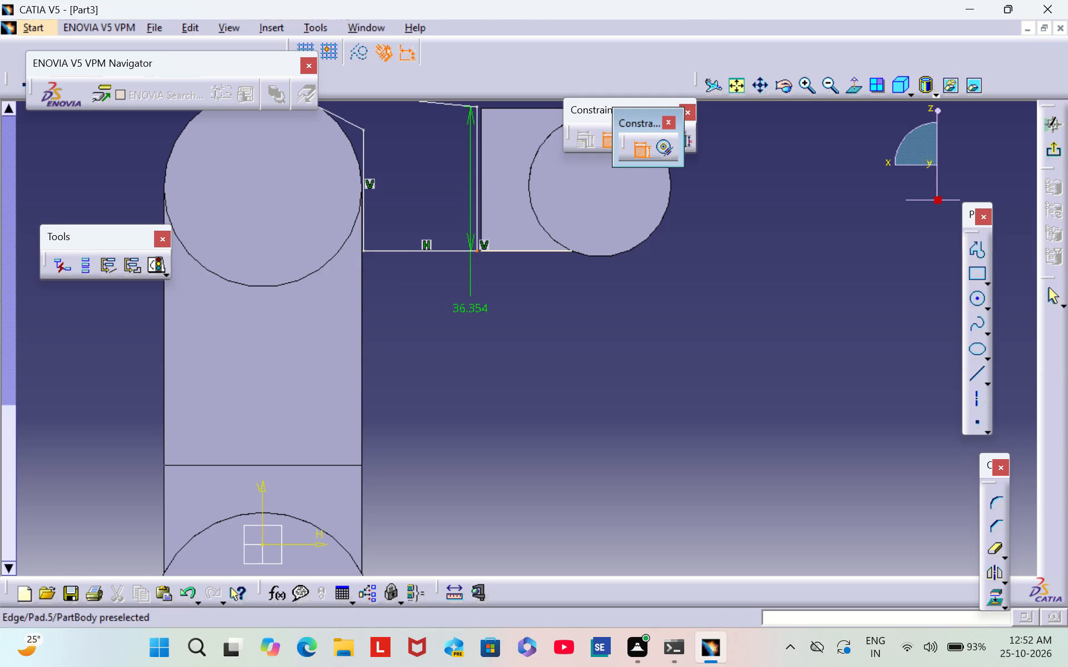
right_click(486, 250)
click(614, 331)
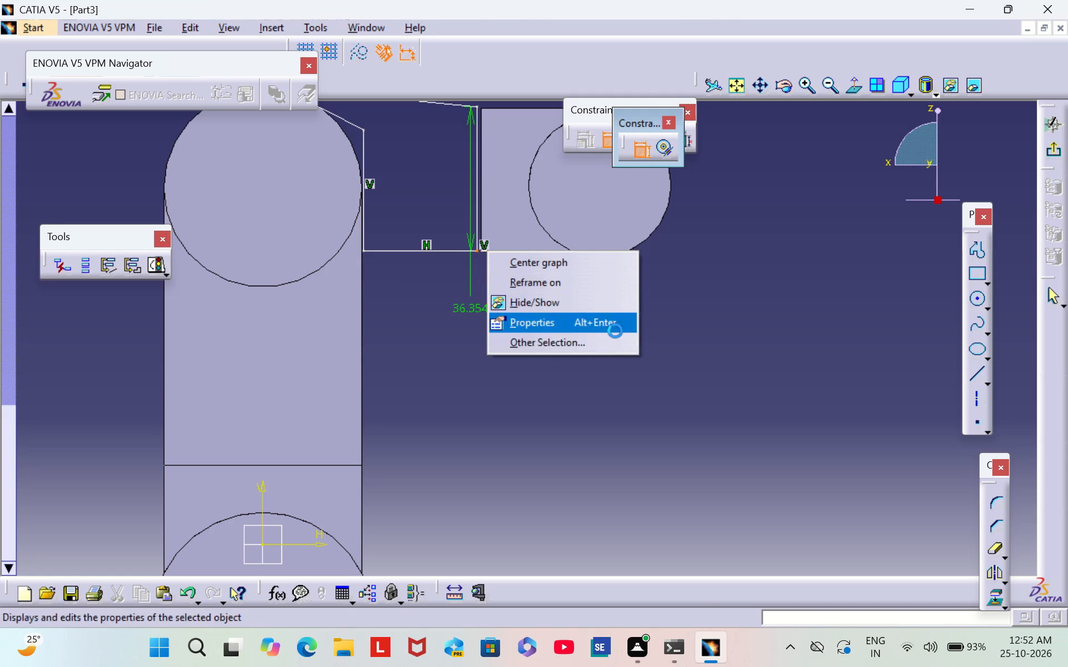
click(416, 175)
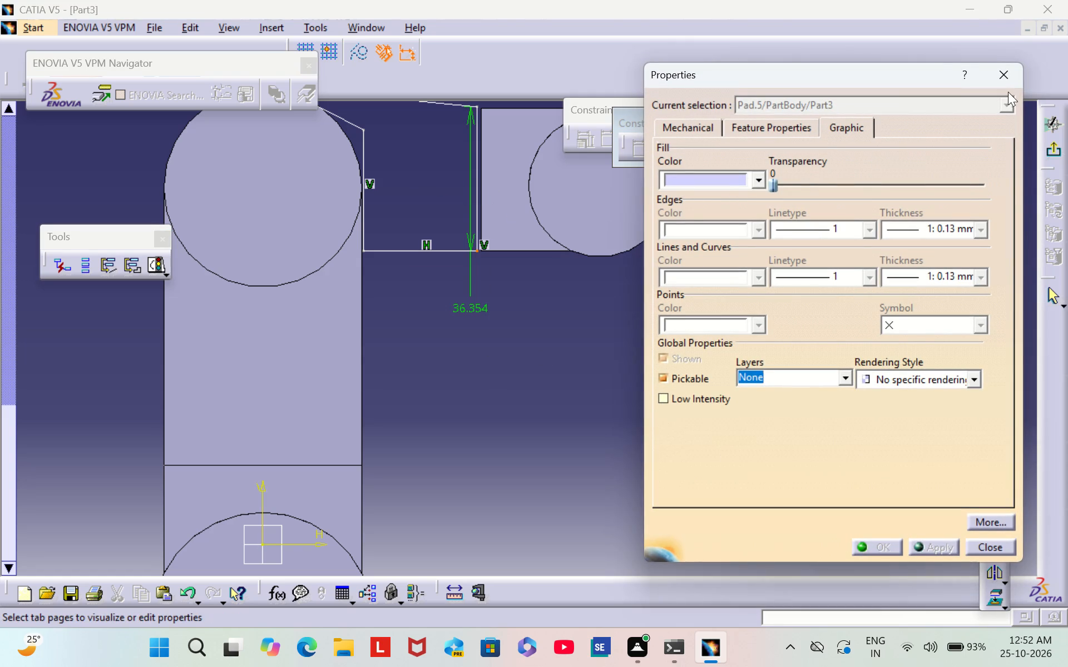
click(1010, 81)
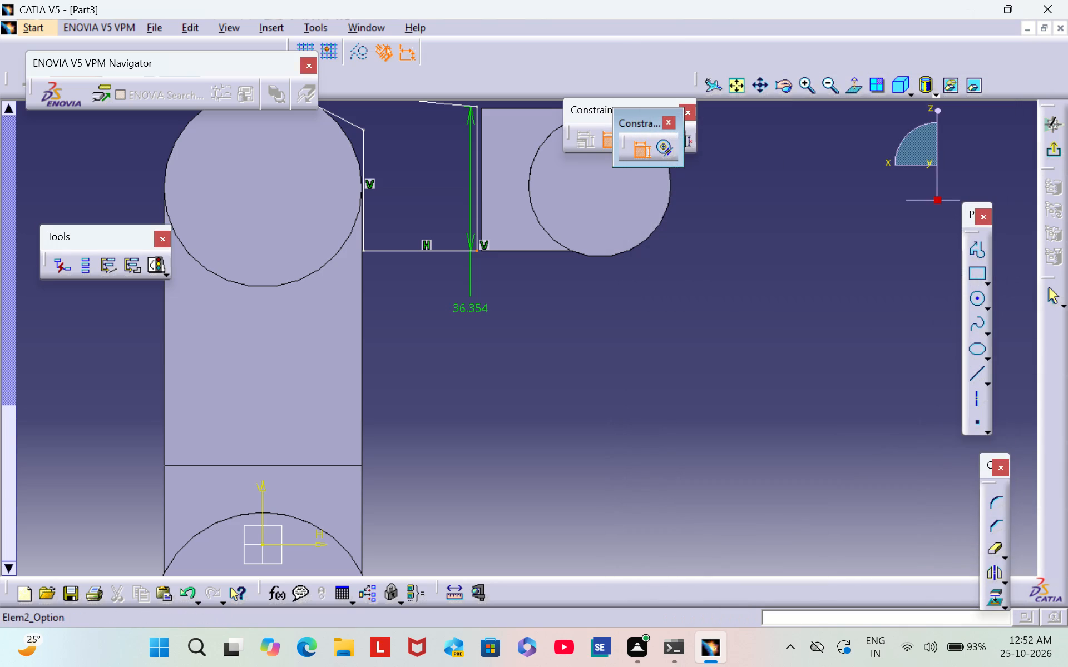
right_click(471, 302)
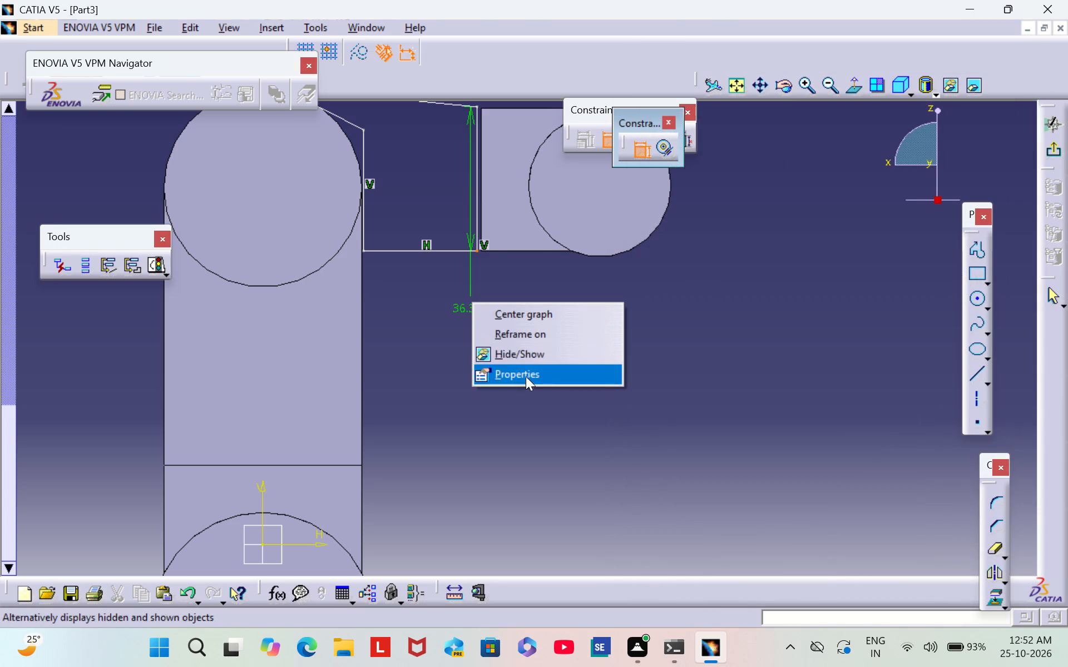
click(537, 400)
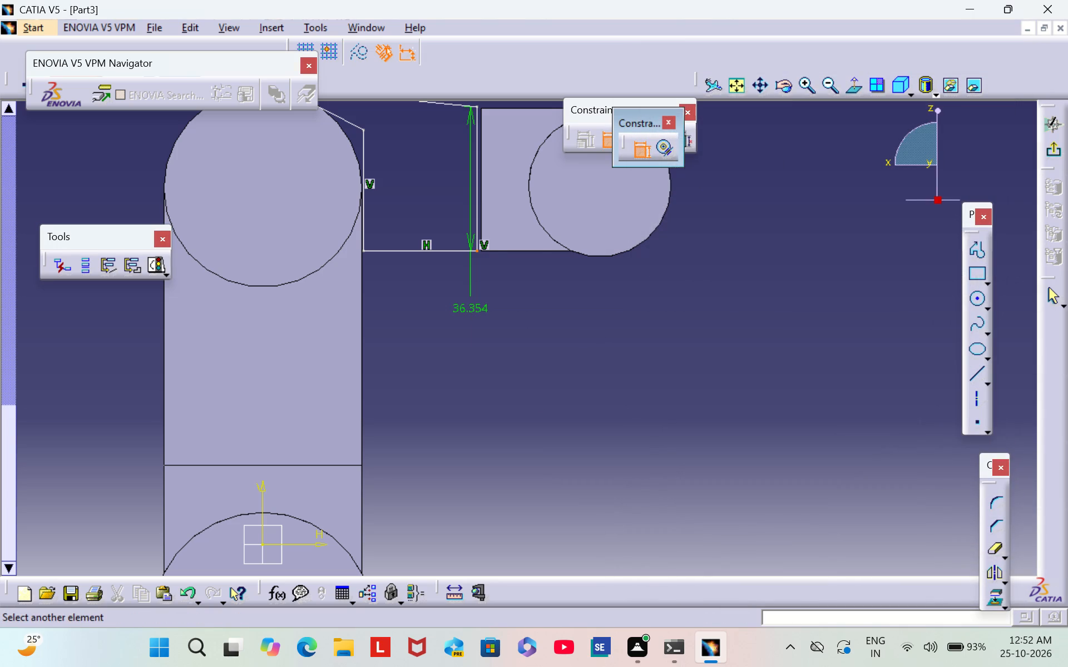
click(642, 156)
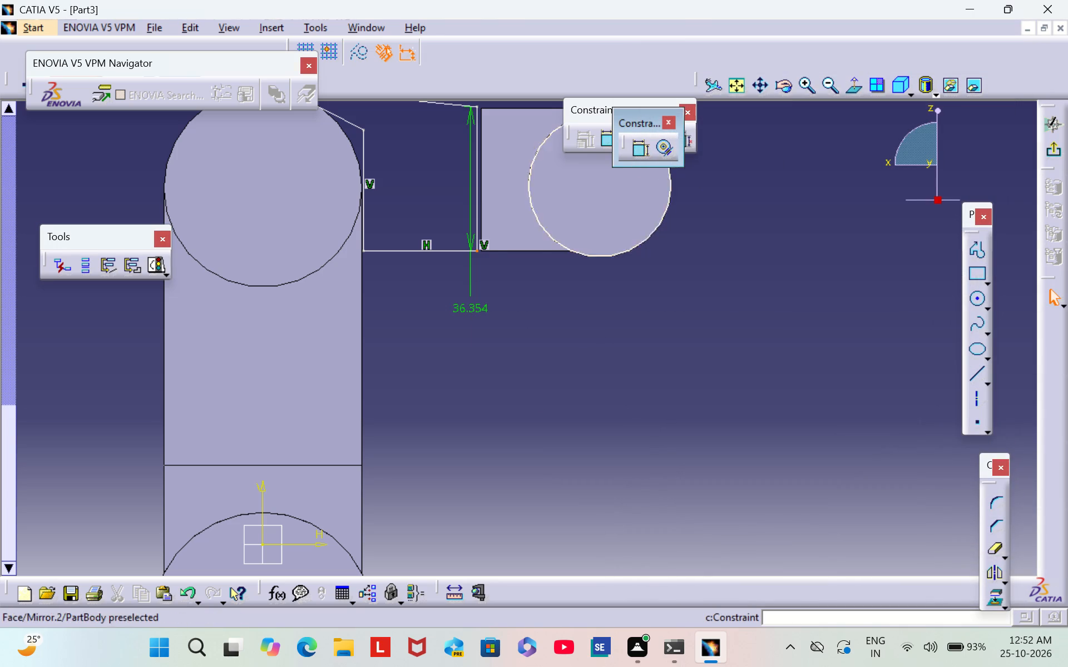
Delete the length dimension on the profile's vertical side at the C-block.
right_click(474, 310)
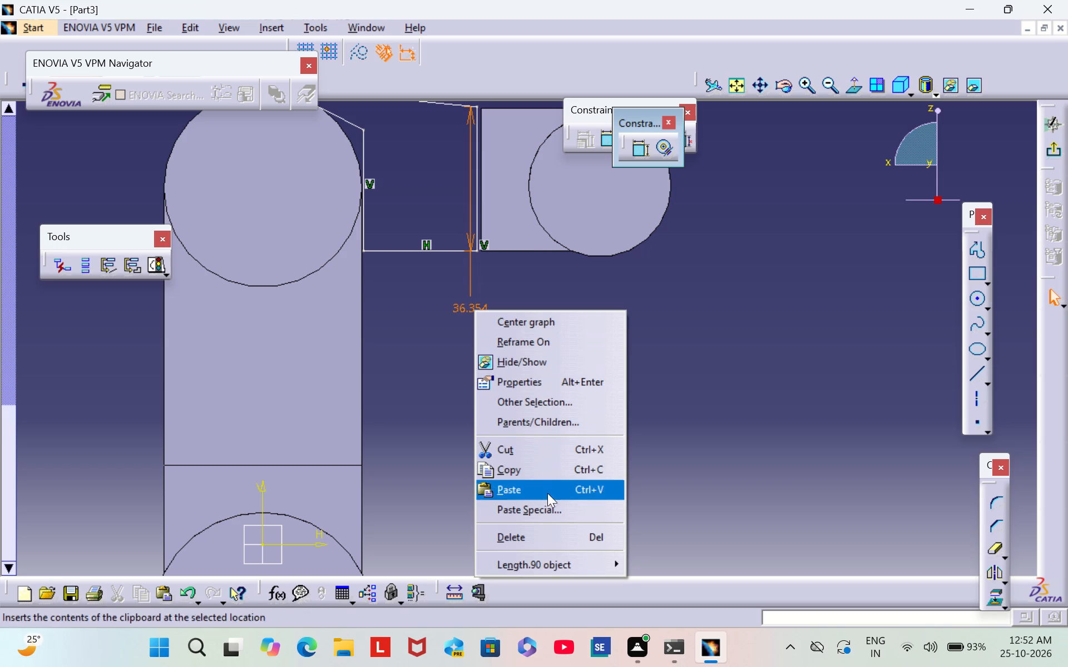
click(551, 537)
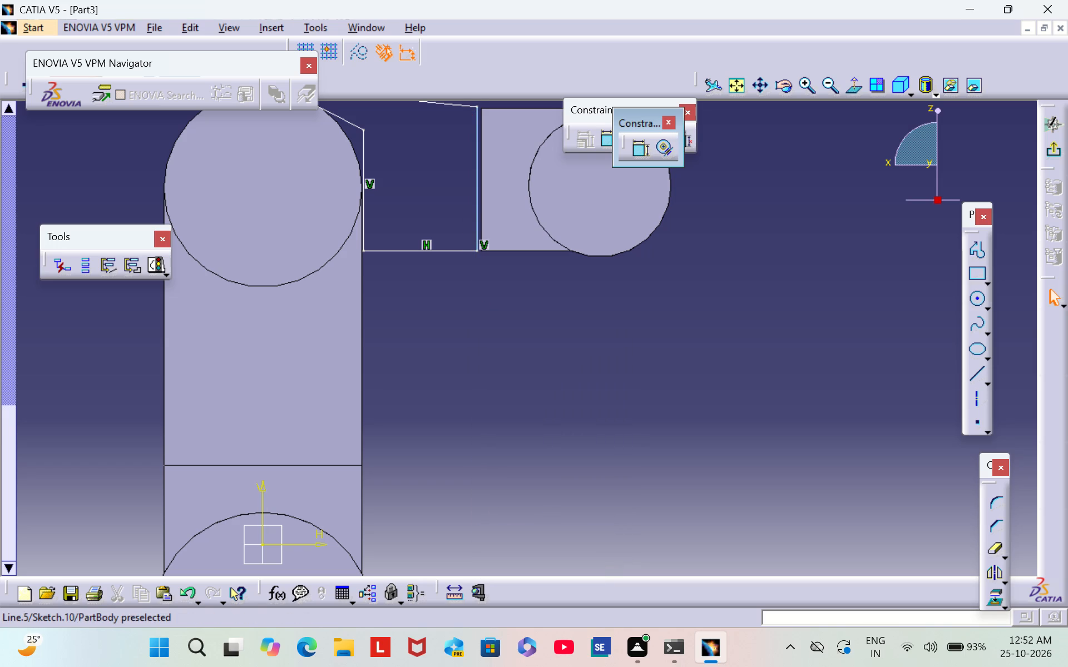
Shift the profile's vertical side farther toward the post, leaving a clear gap to the C-block's near edge.
click(477, 228)
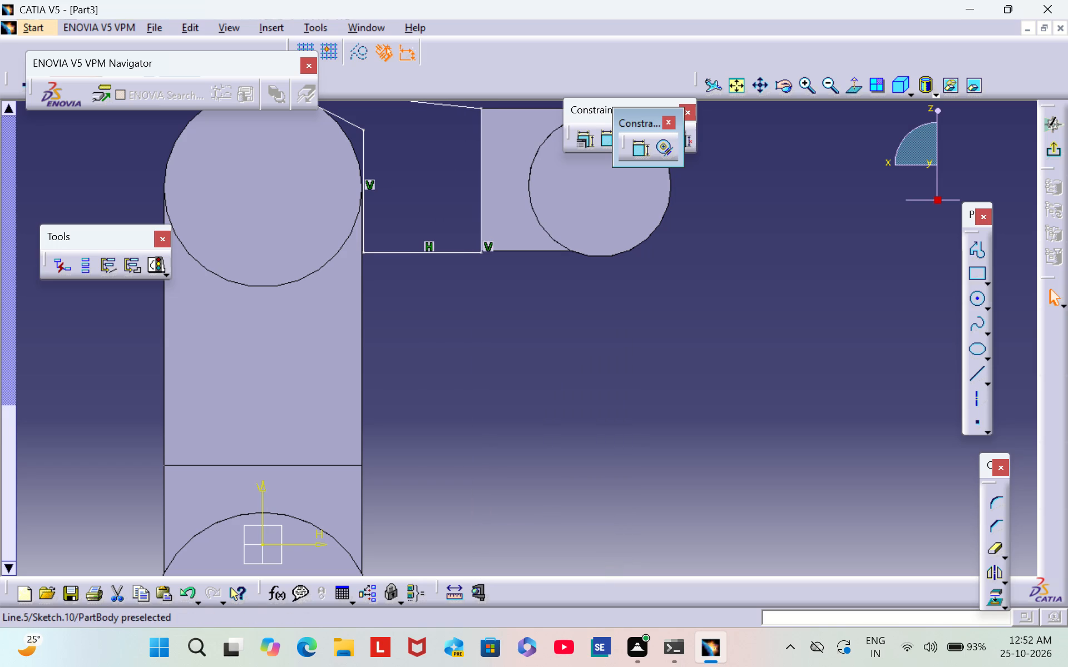
drag(482, 187, 477, 188)
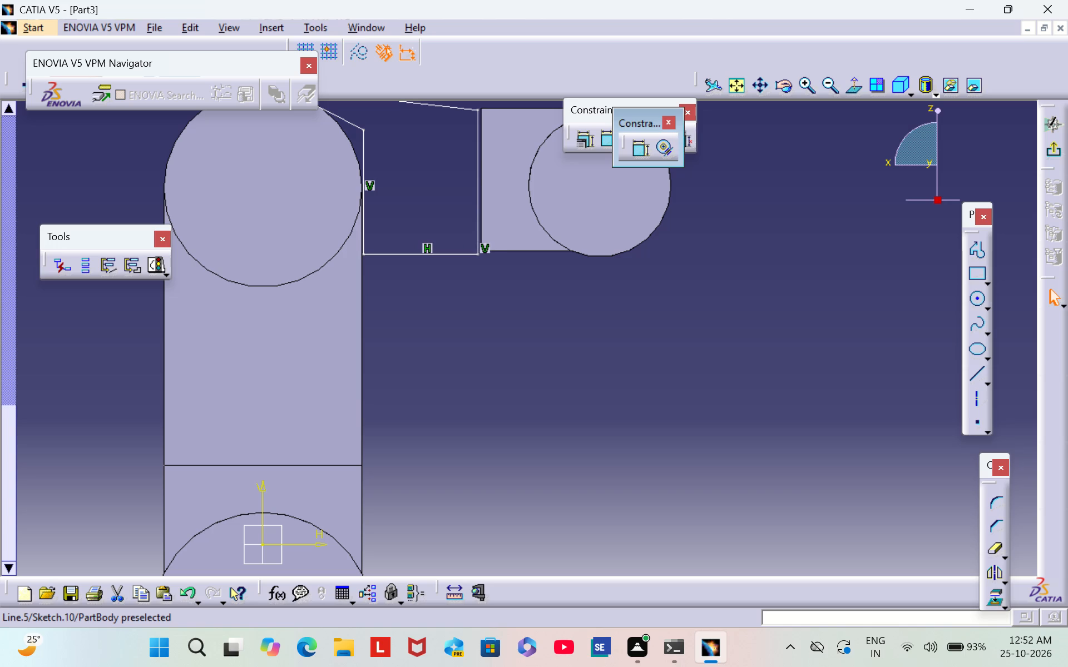
drag(477, 188, 477, 186)
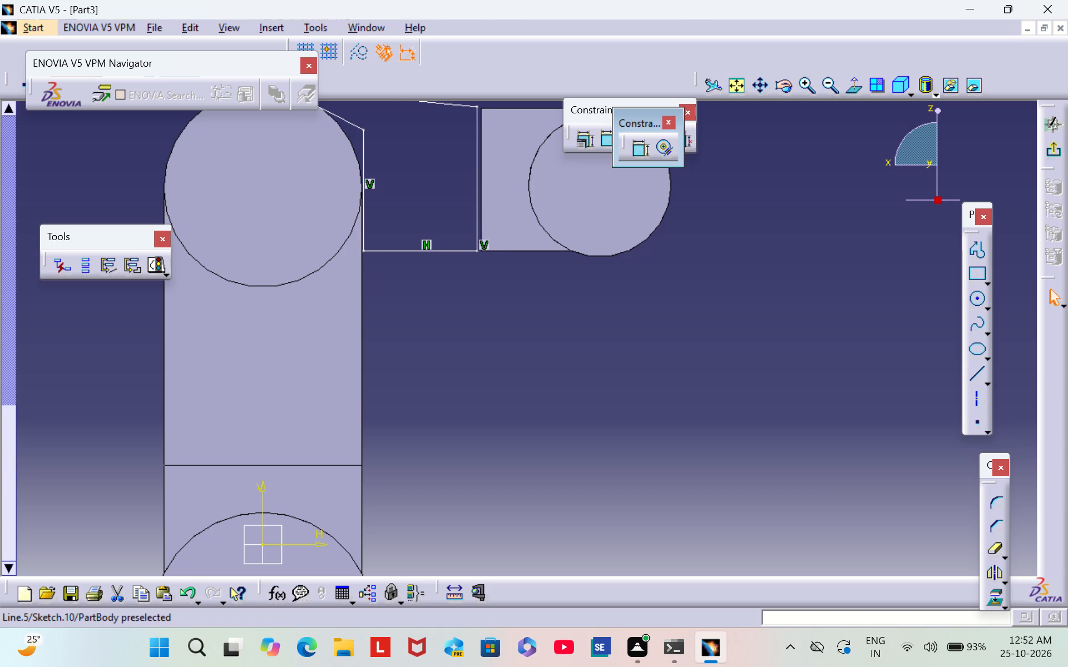
drag(477, 186, 469, 187)
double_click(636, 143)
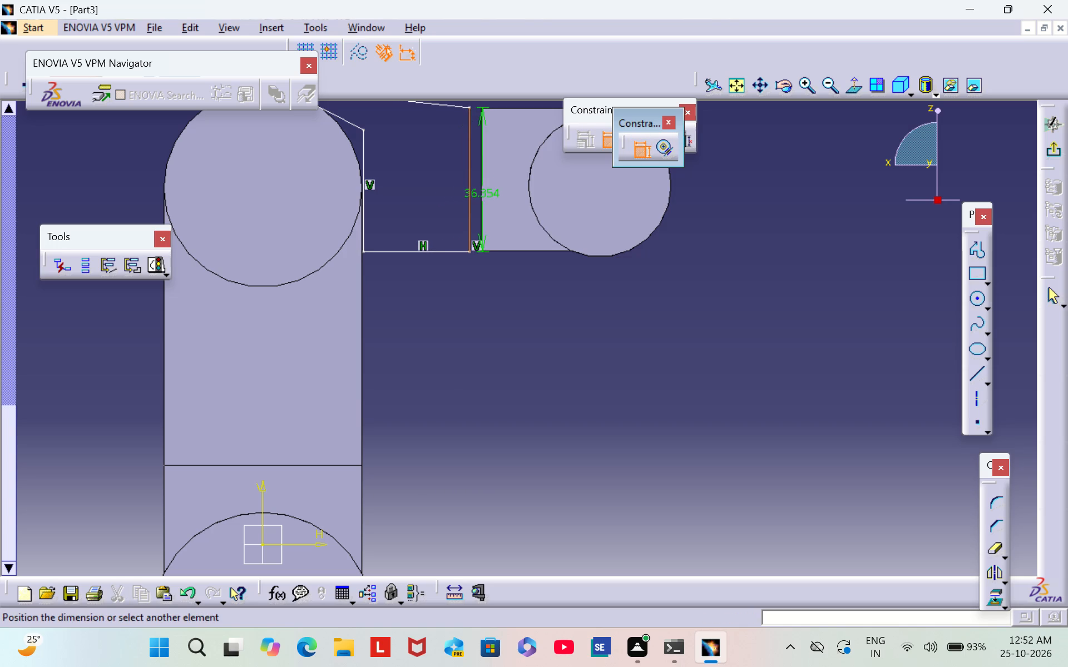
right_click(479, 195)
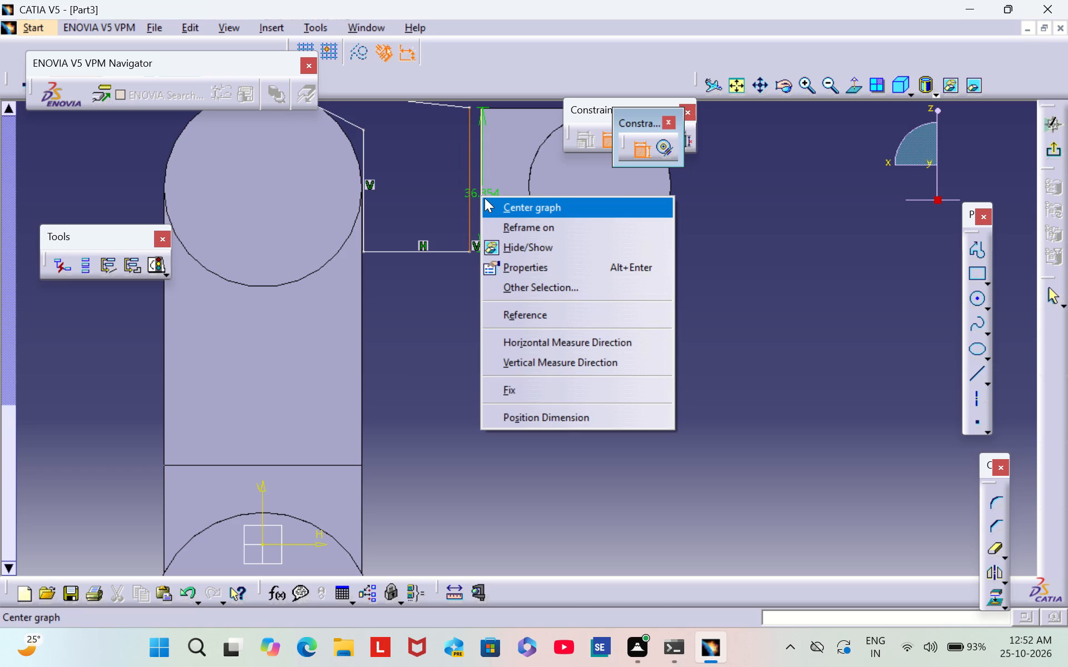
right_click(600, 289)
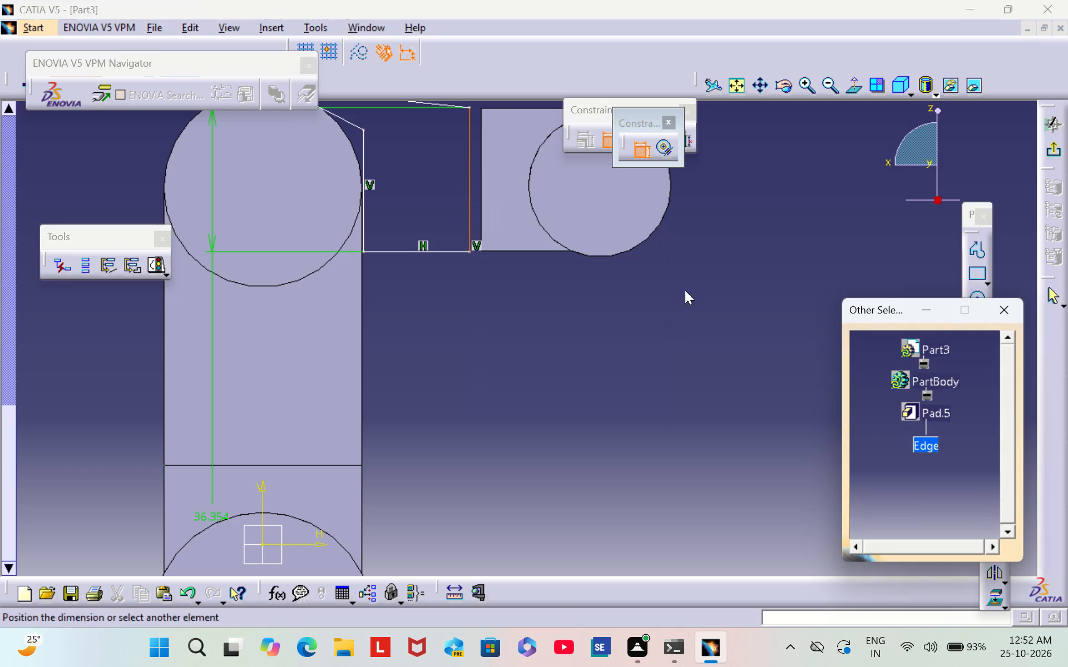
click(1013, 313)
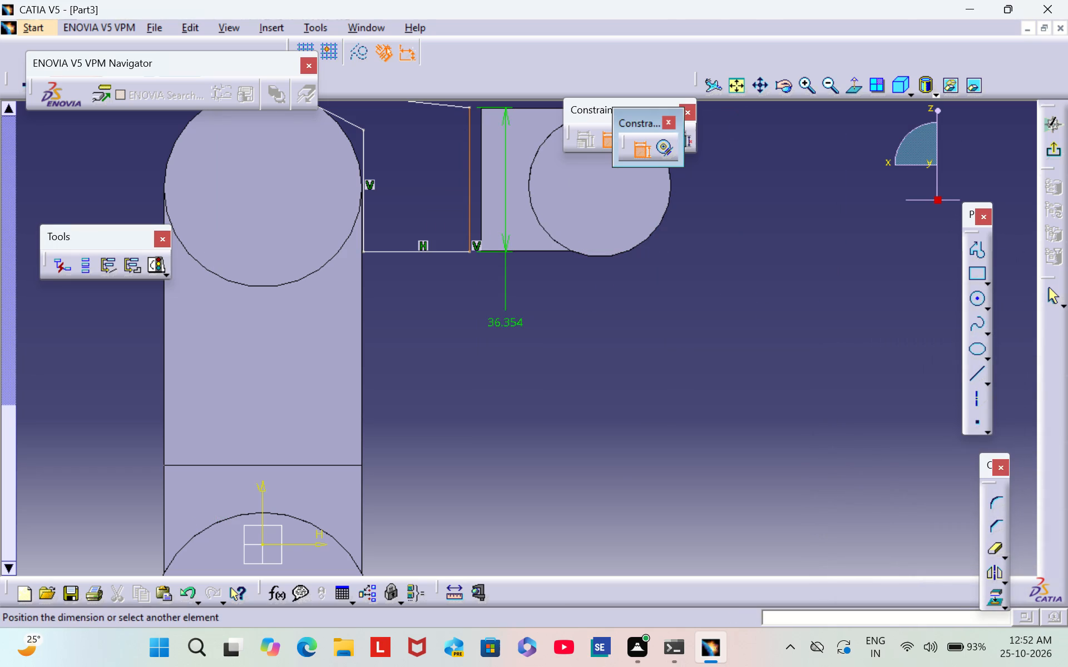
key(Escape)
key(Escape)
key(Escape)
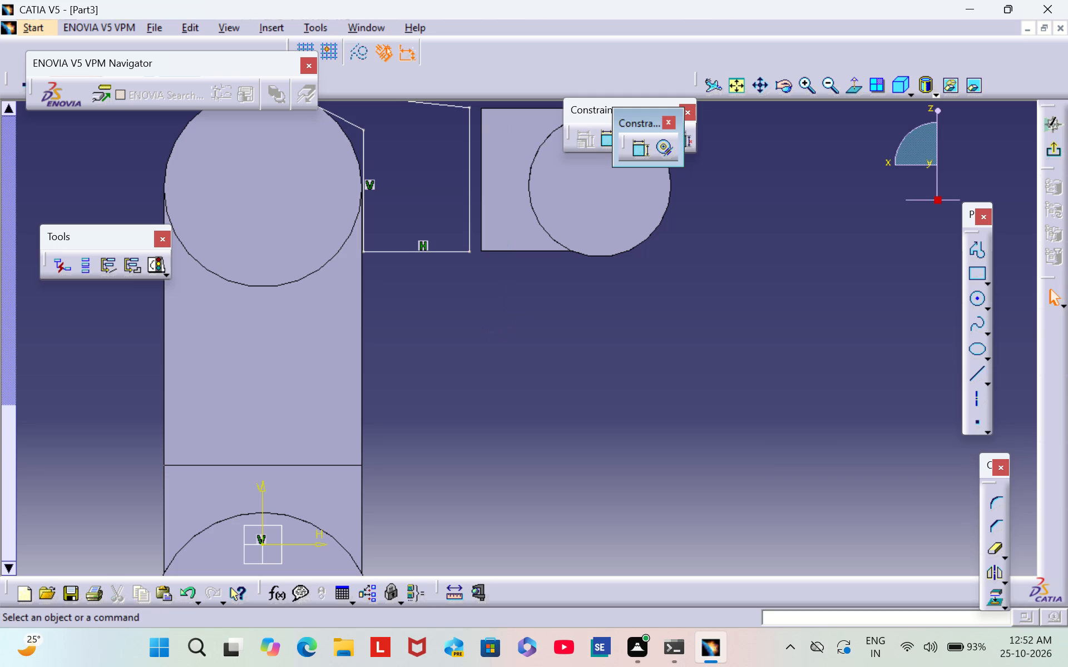
Delete the profile's vertical side at the C-block and the long sloping line from the top cylinder.
right_click(470, 202)
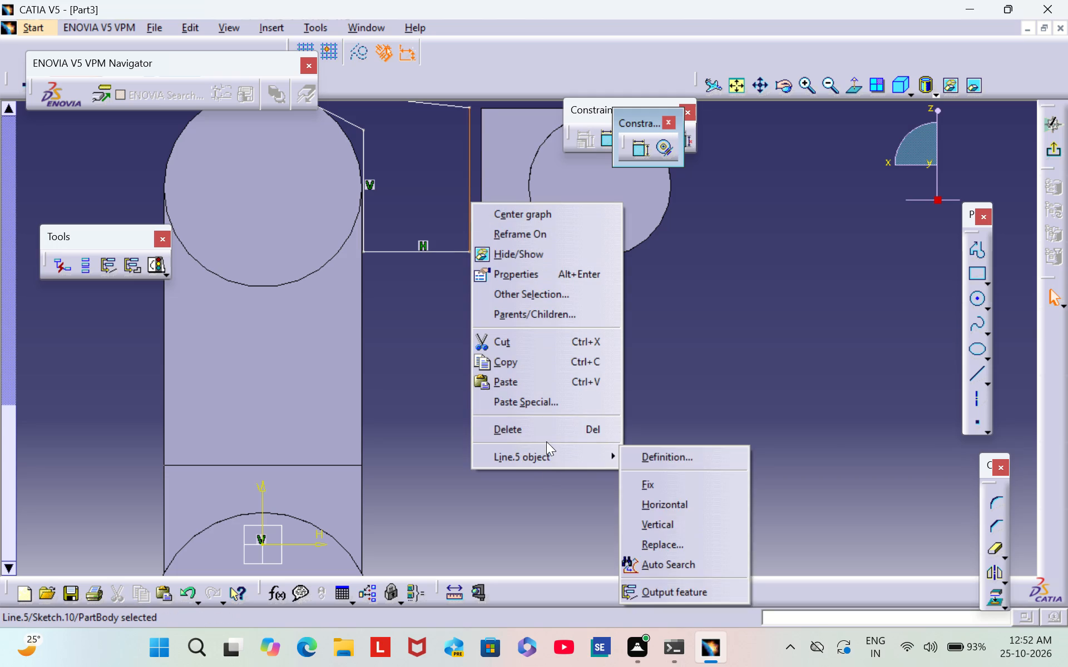
click(546, 435)
middle_drag(462, 219, 481, 298)
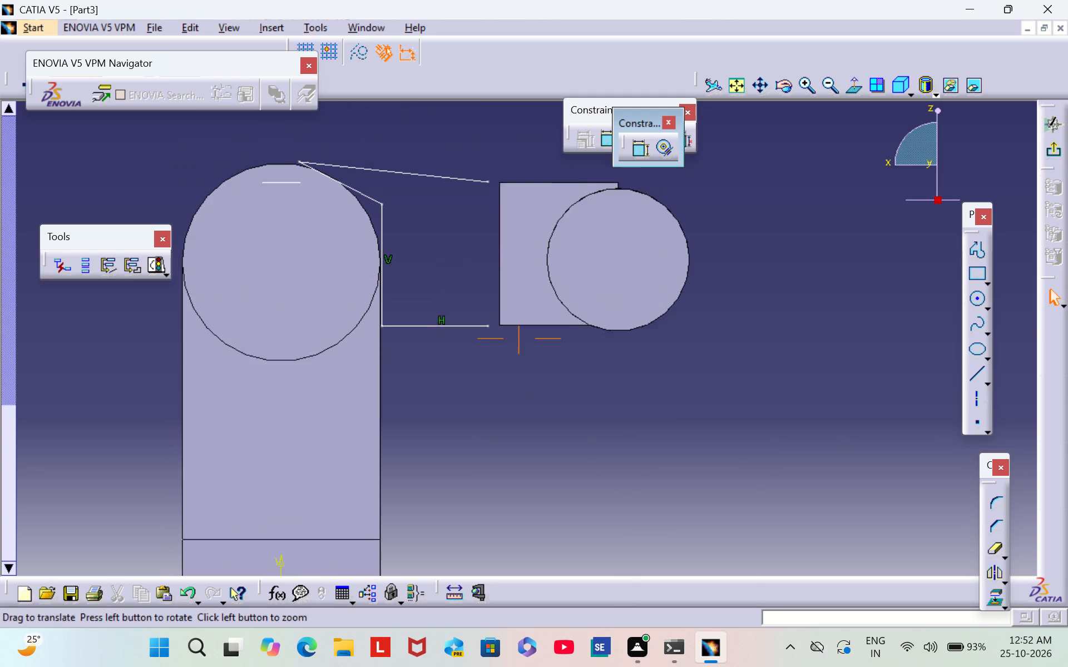
middle_drag(481, 298, 482, 301)
right_click(375, 178)
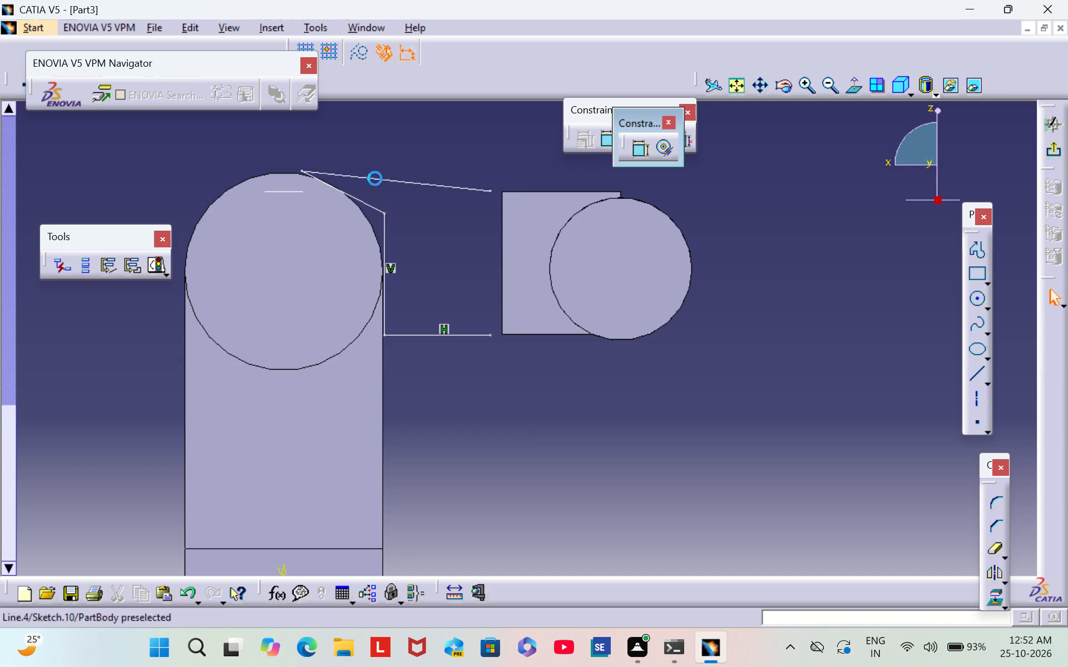
click(492, 410)
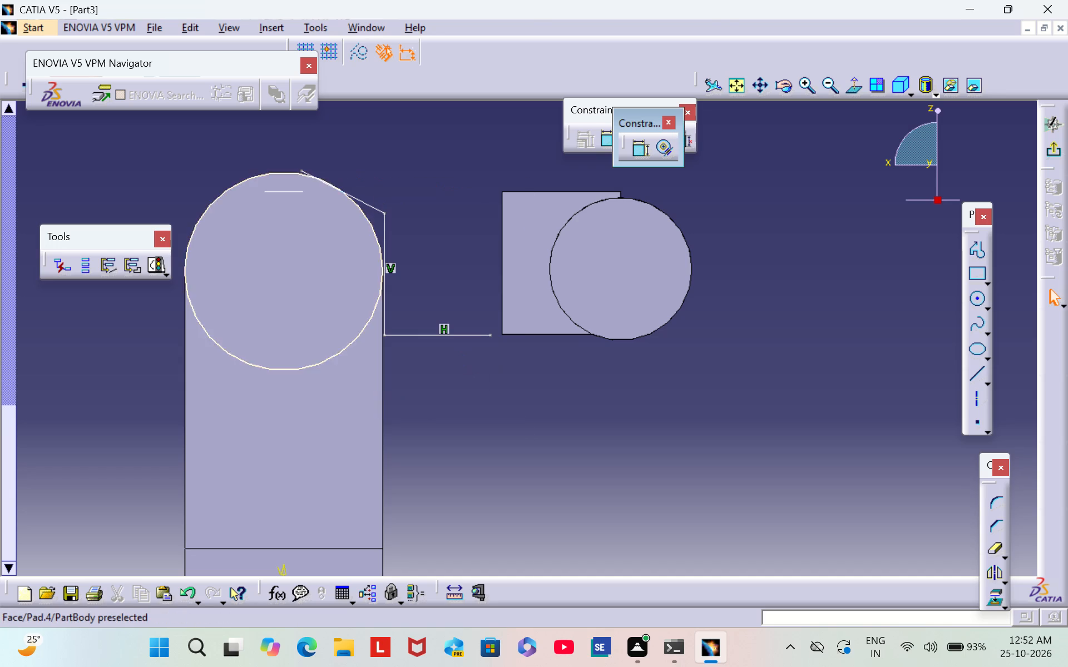
Delete the profile's remaining vertical line, short sloping line and horizontal line between the post and the C-block.
right_click(383, 213)
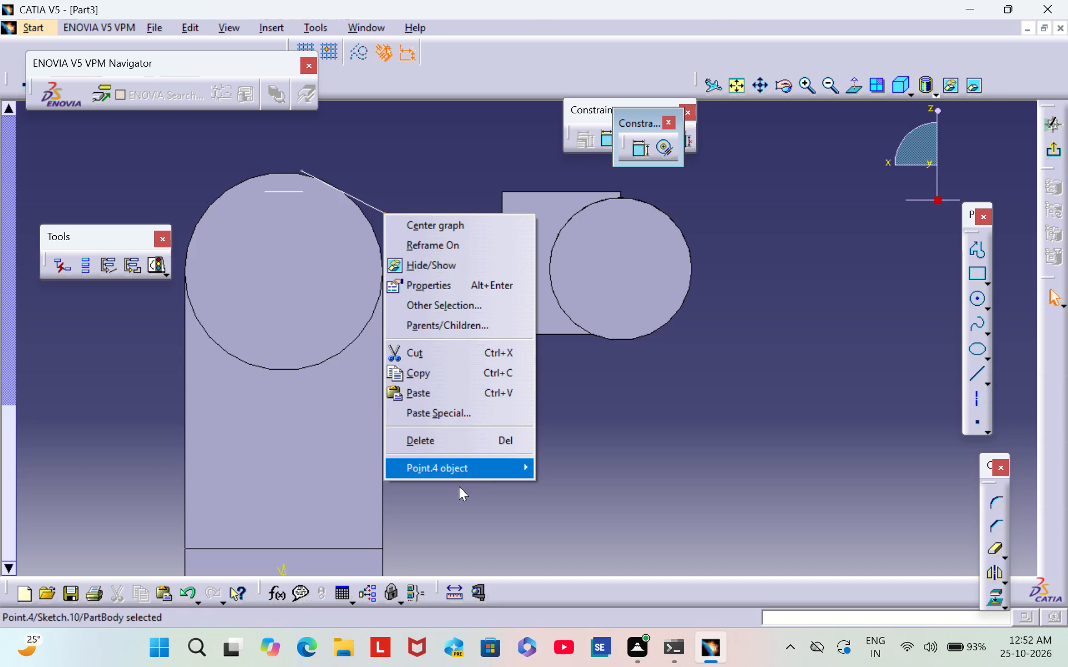
click(462, 435)
right_click(419, 332)
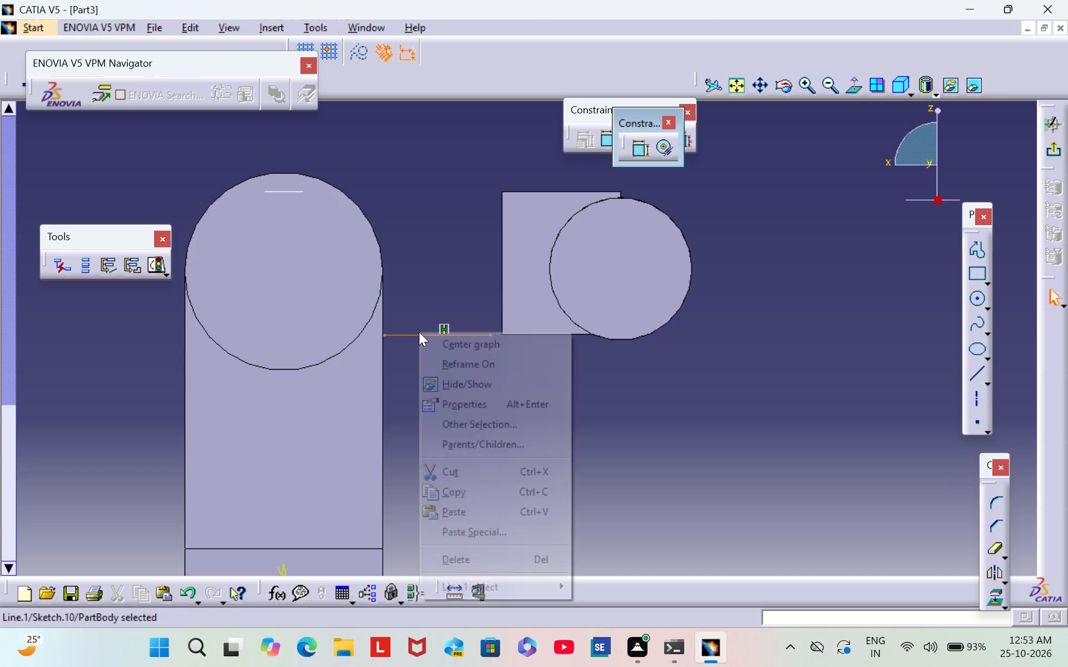
click(515, 550)
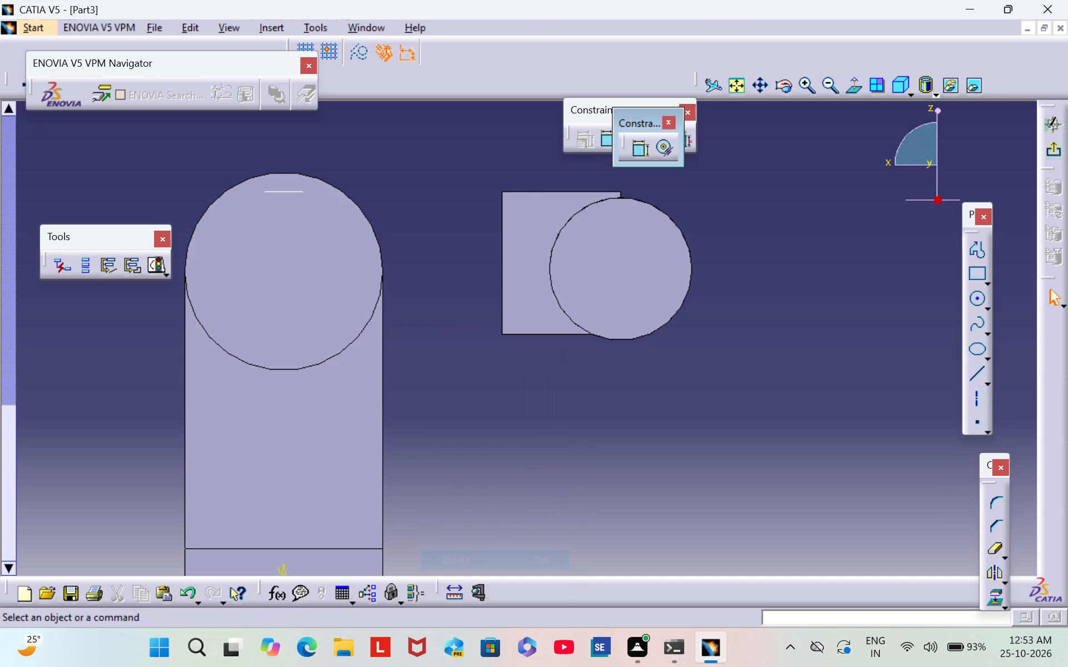
click(636, 386)
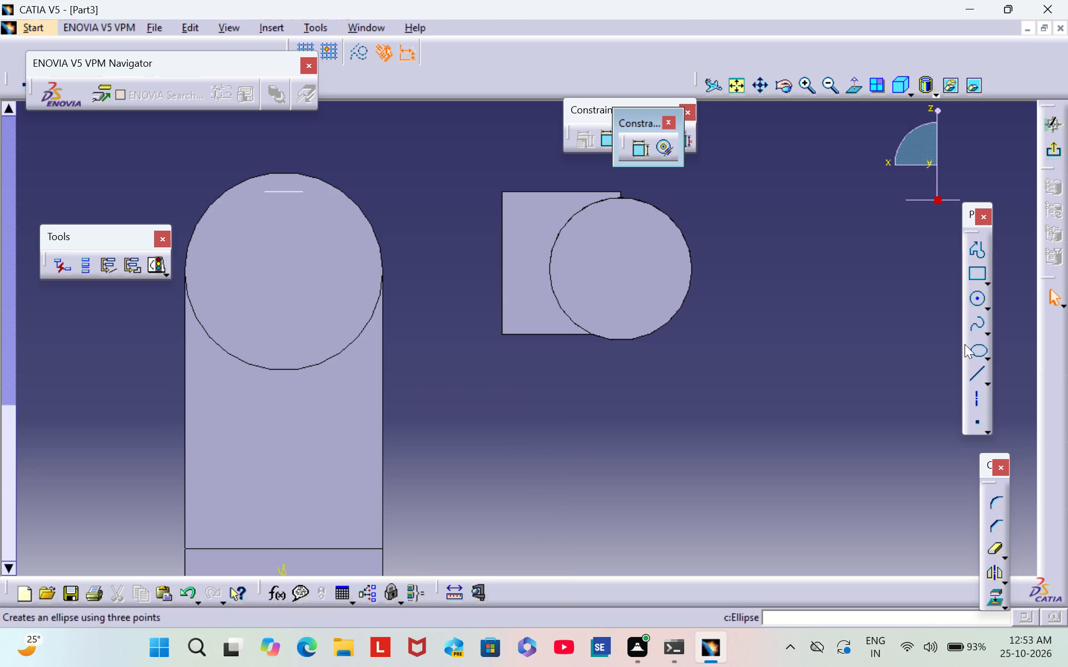
Draw a horizontal line from the C-block's lower near corner to the post's side edge.
click(978, 377)
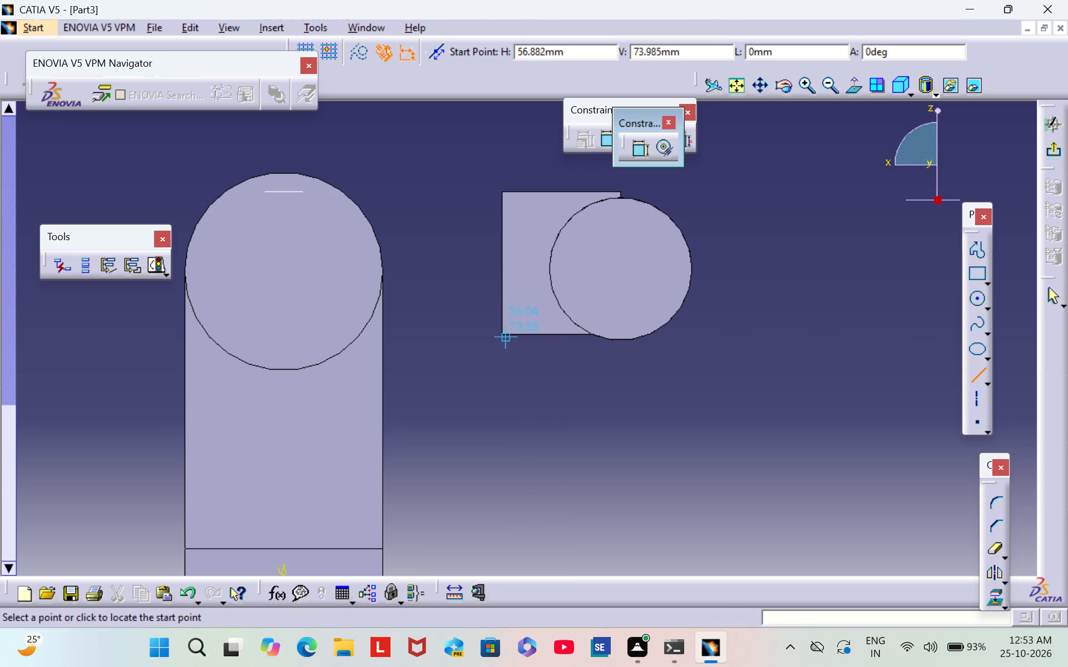
click(502, 335)
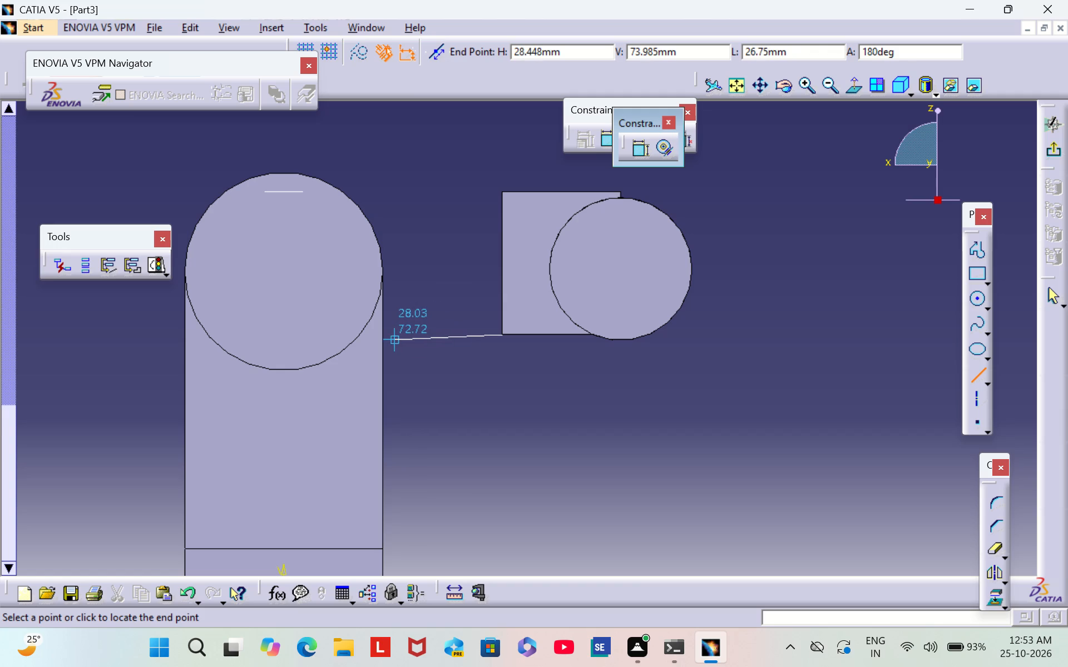
click(380, 334)
click(414, 351)
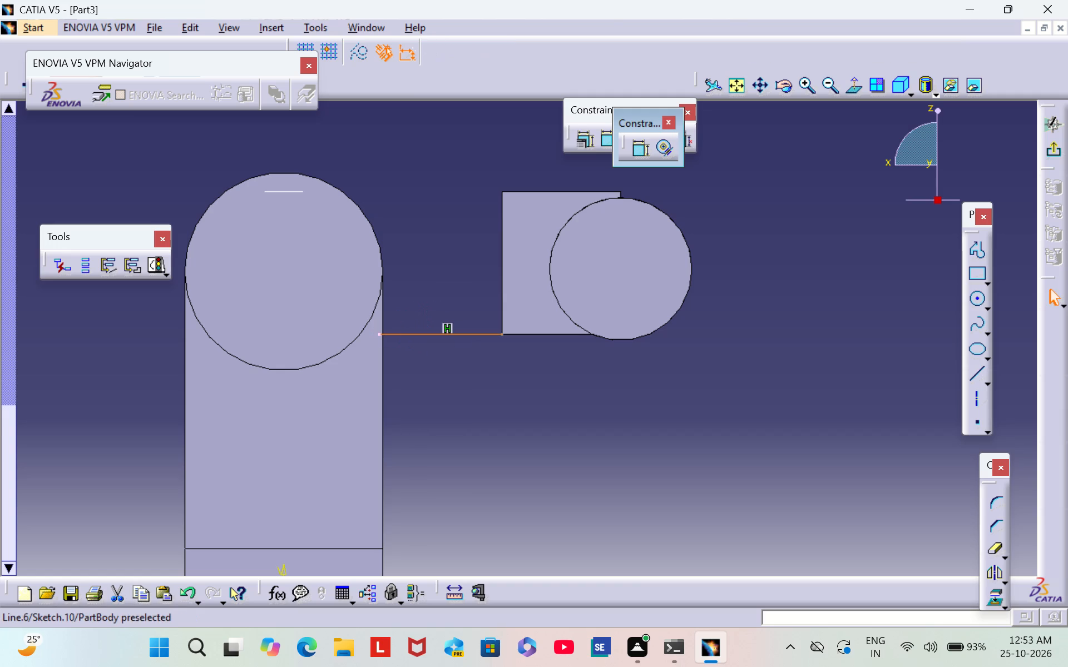
Draw a sloping line from the C-block's upper near corner to just above the top of the large cylinder.
click(973, 374)
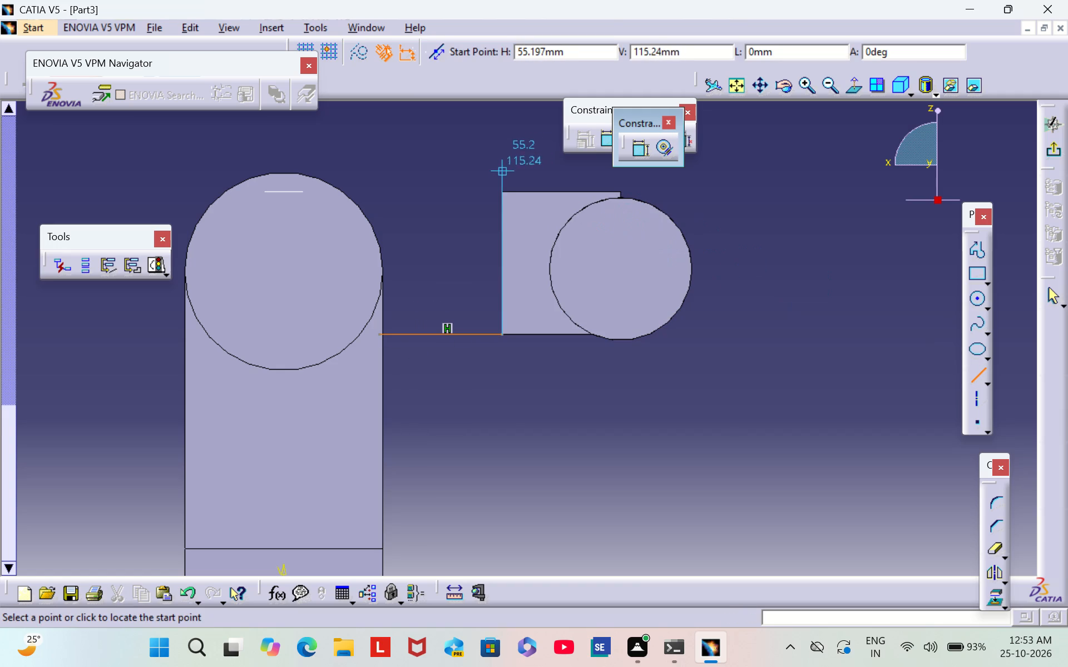
click(501, 192)
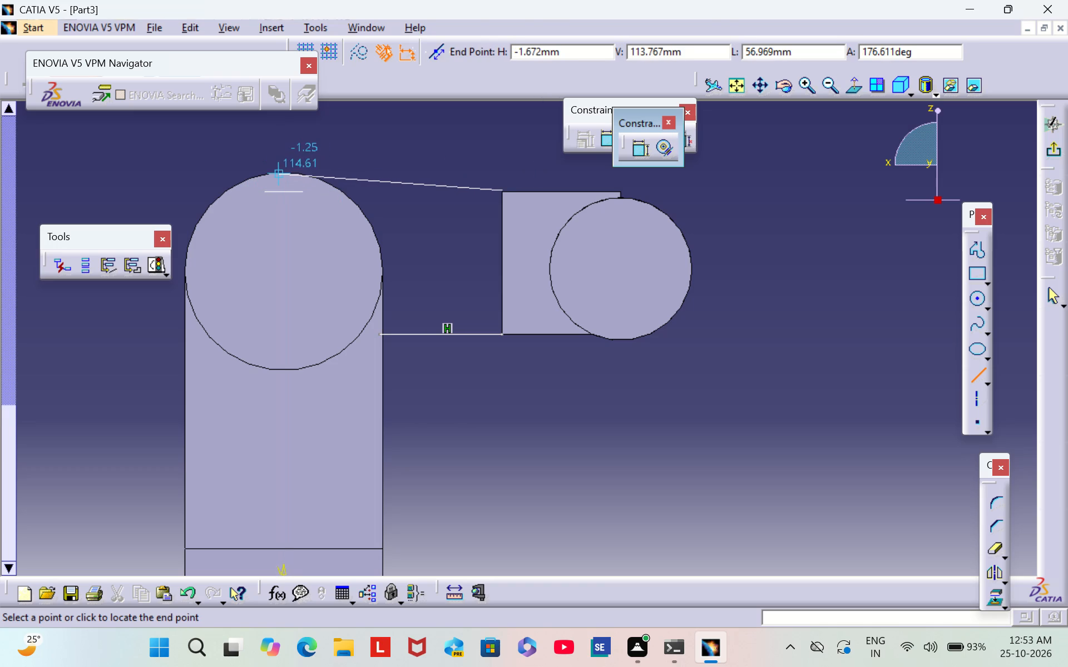
click(284, 167)
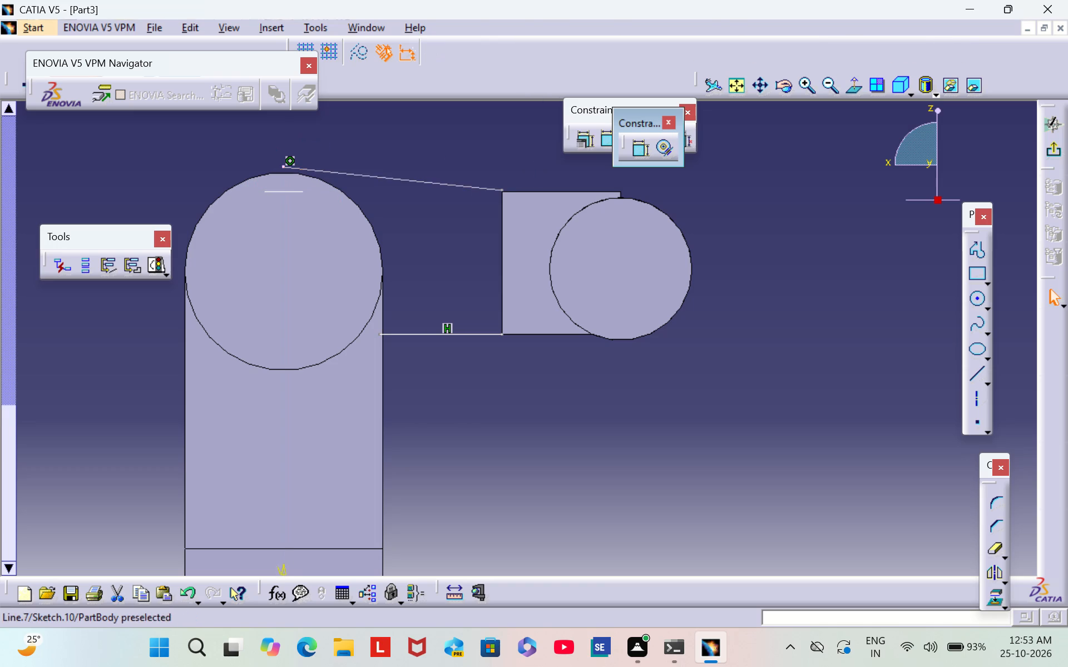
click(385, 173)
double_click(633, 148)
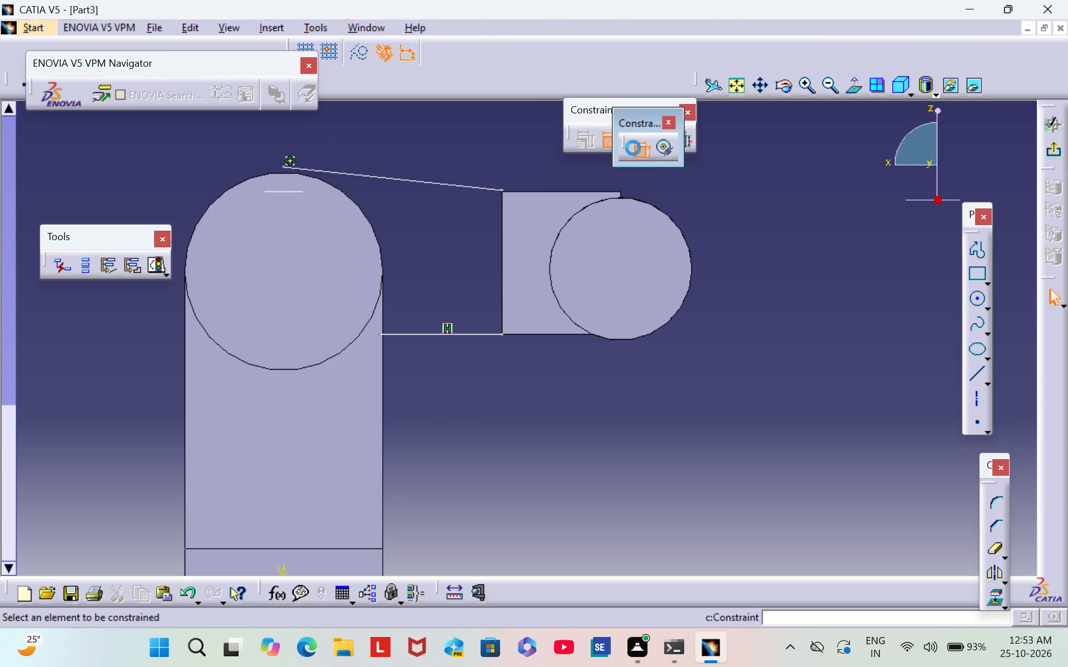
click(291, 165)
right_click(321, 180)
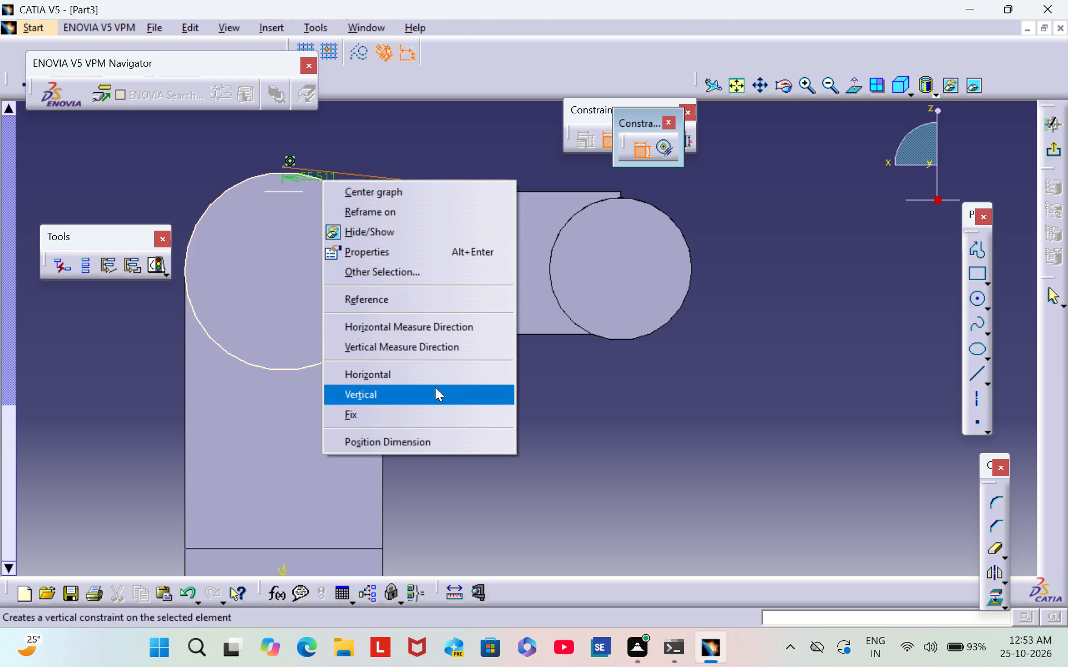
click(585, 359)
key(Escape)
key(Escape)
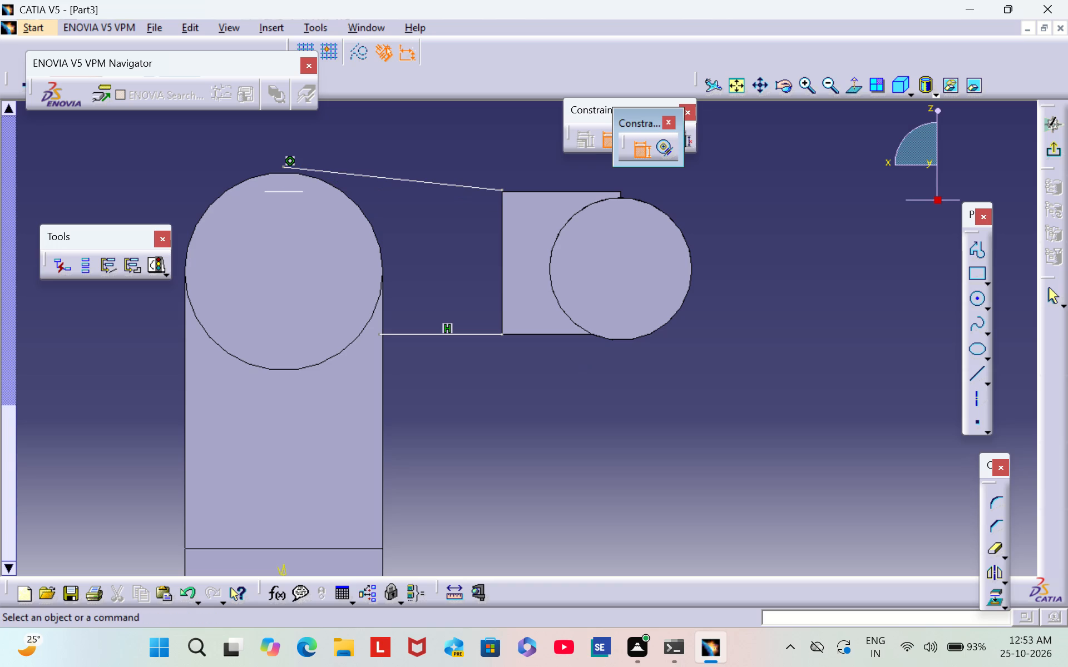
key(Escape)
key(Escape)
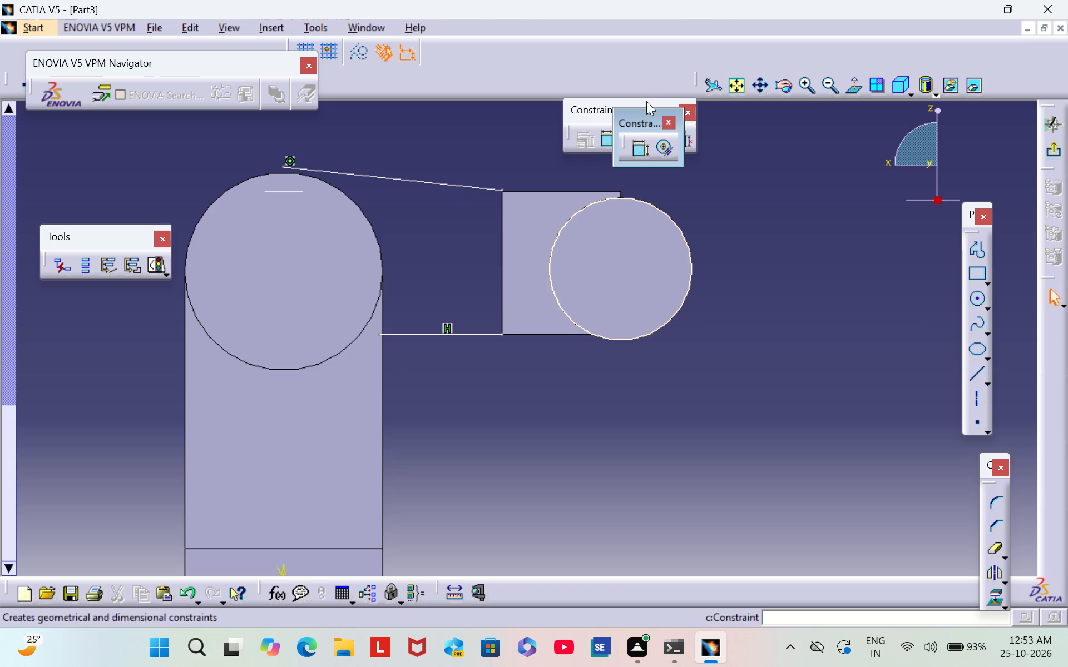
Constrain the horizontal line's post-side endpoint coincident with the post's vertical side edge.
double_click(636, 153)
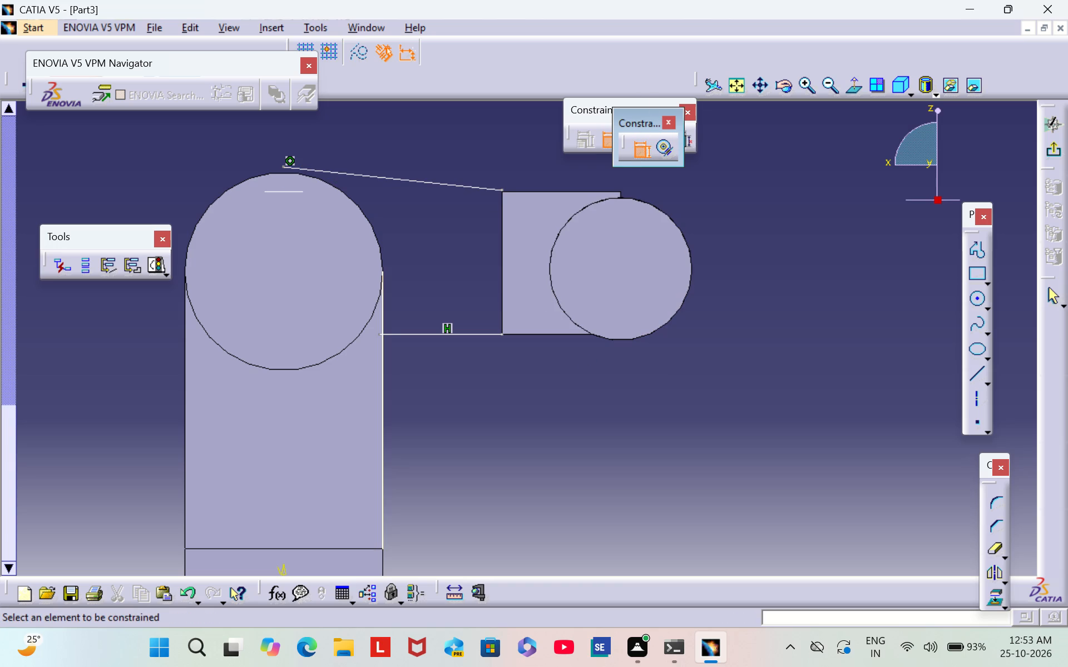
click(379, 334)
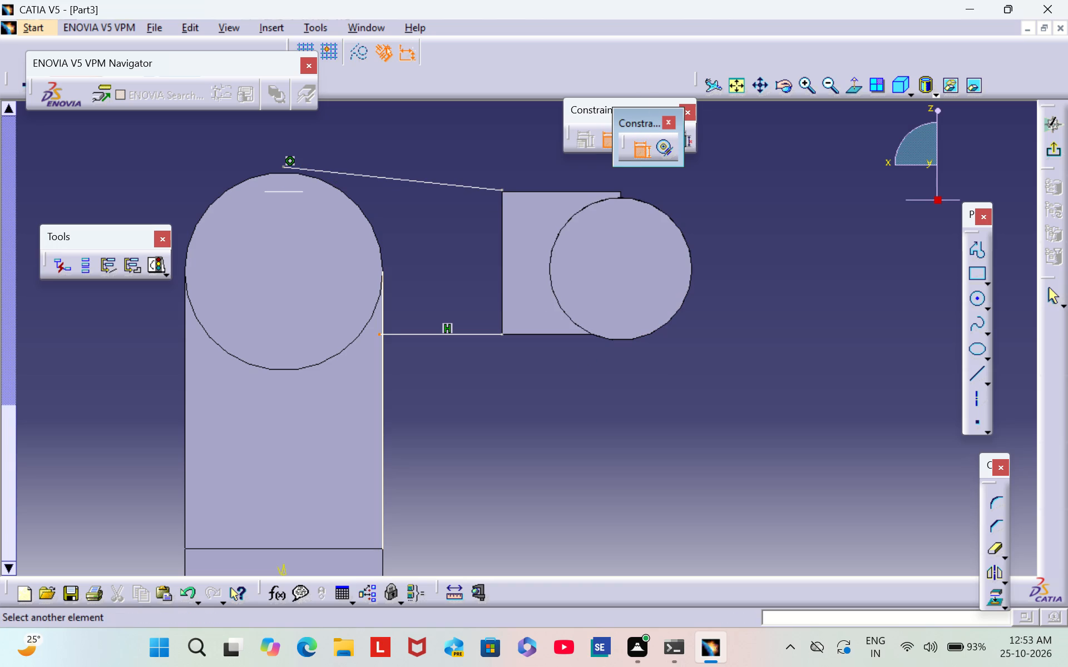
click(383, 350)
right_click(383, 350)
click(462, 506)
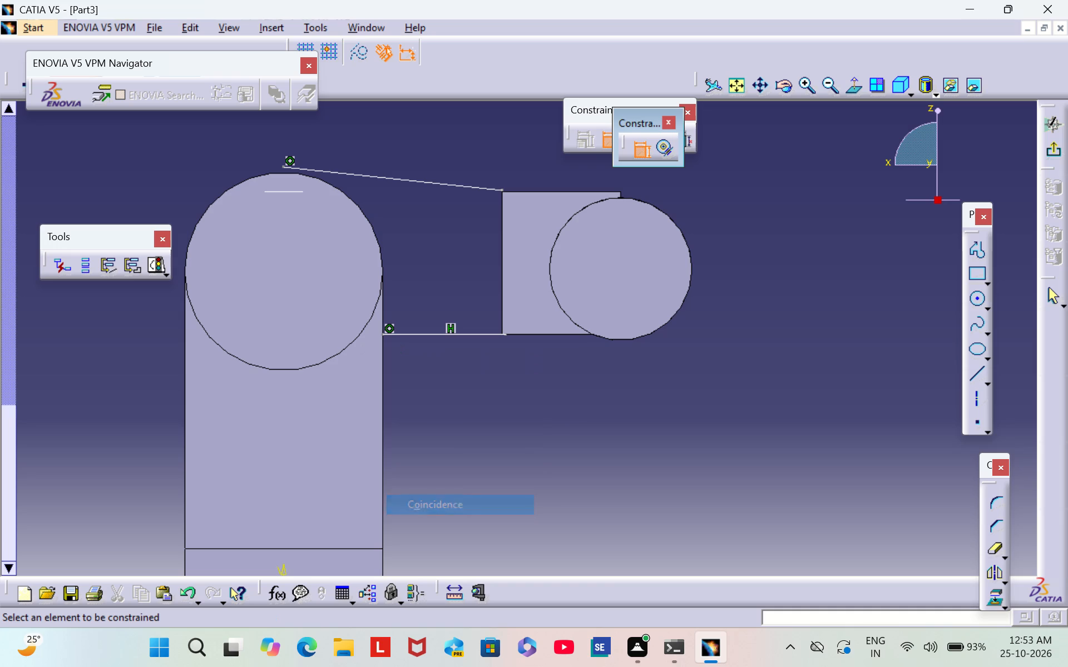
Constrain the sloping line's cylinder-side endpoint coincident with the large cylinder's circular edge.
click(283, 164)
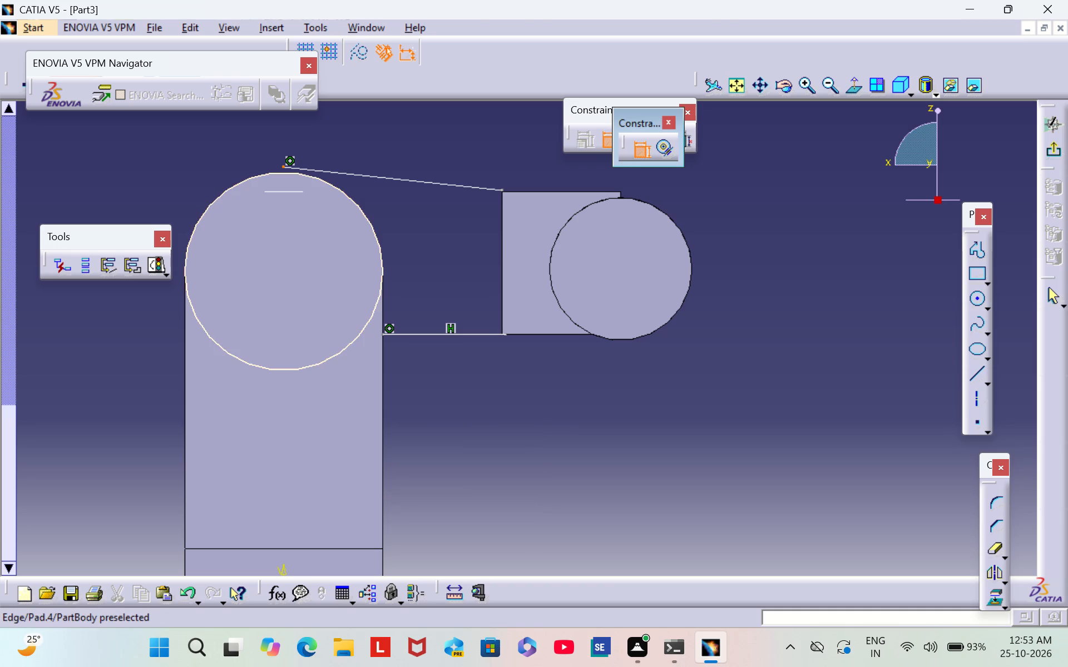
click(302, 175)
right_click(302, 175)
click(408, 396)
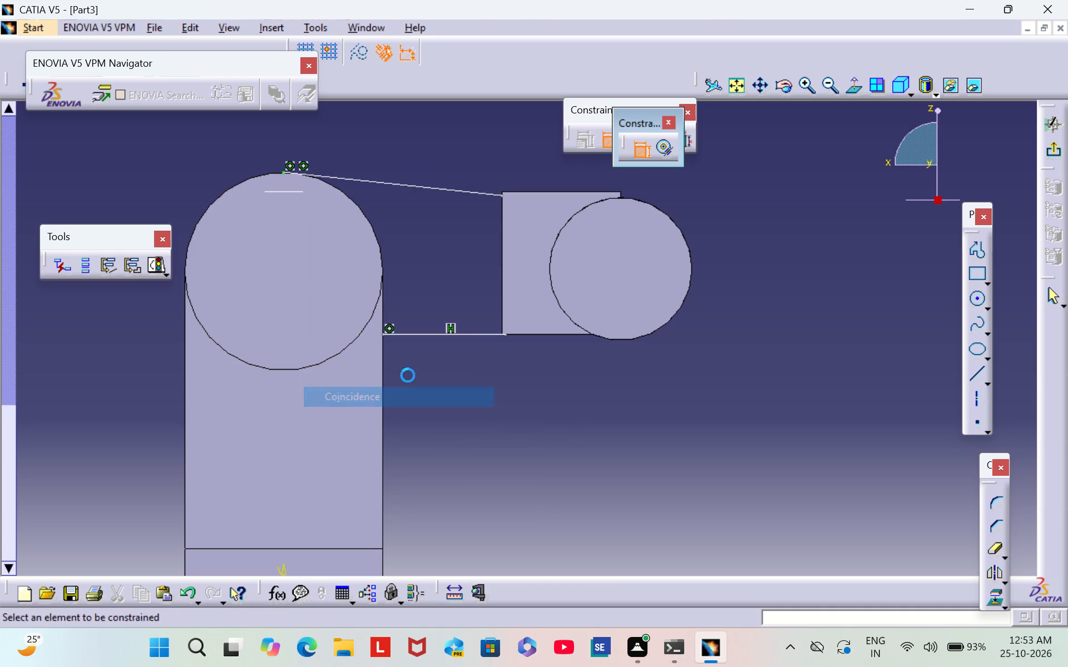
click(422, 152)
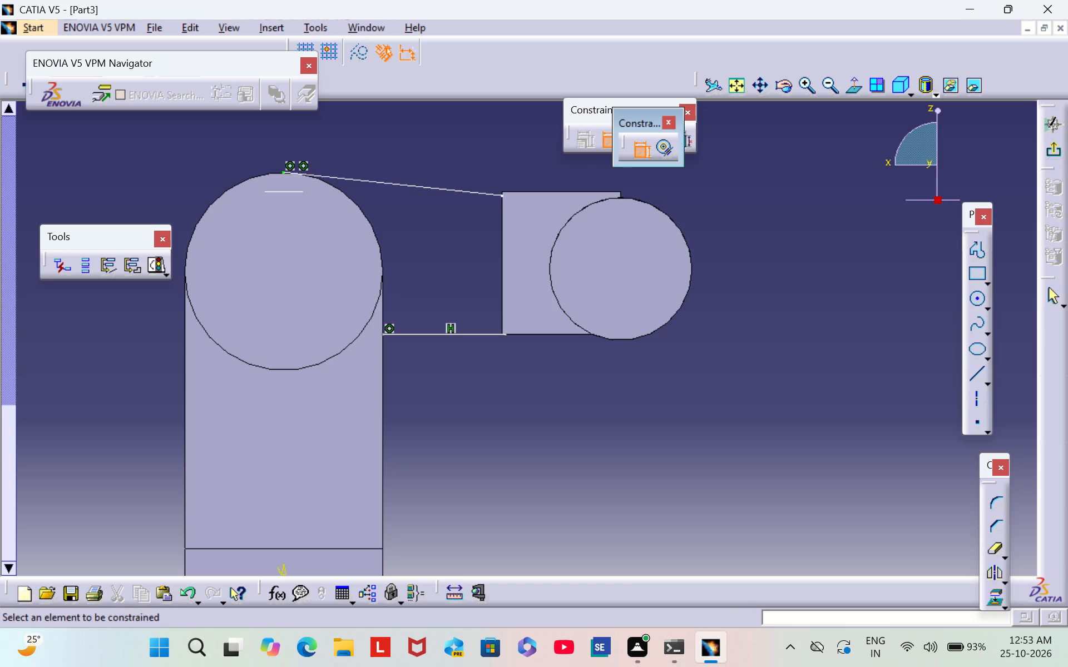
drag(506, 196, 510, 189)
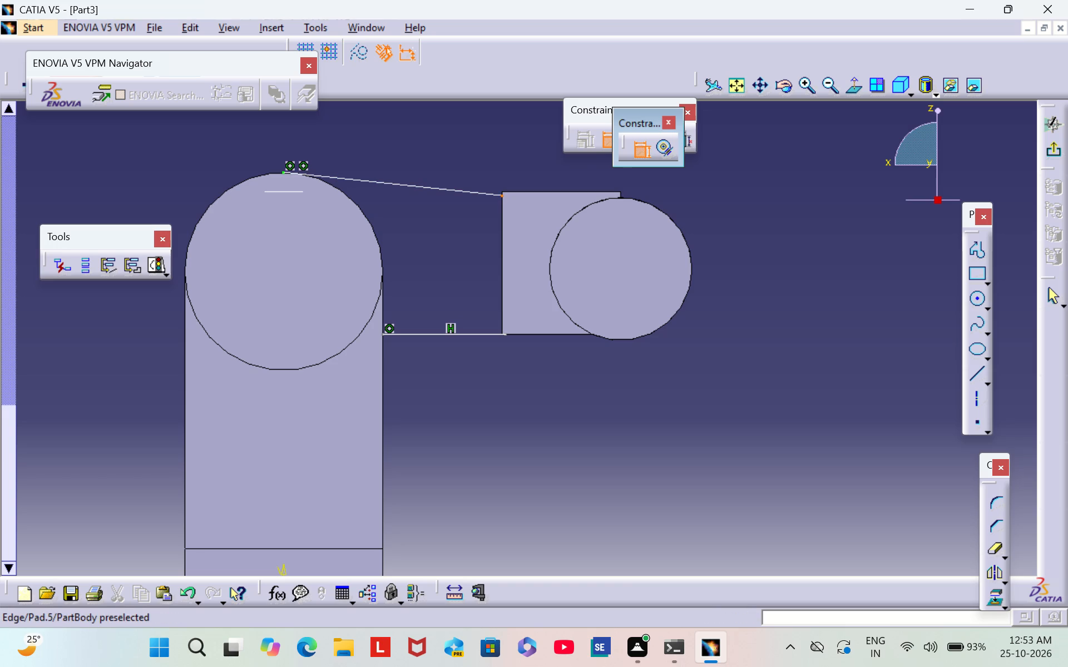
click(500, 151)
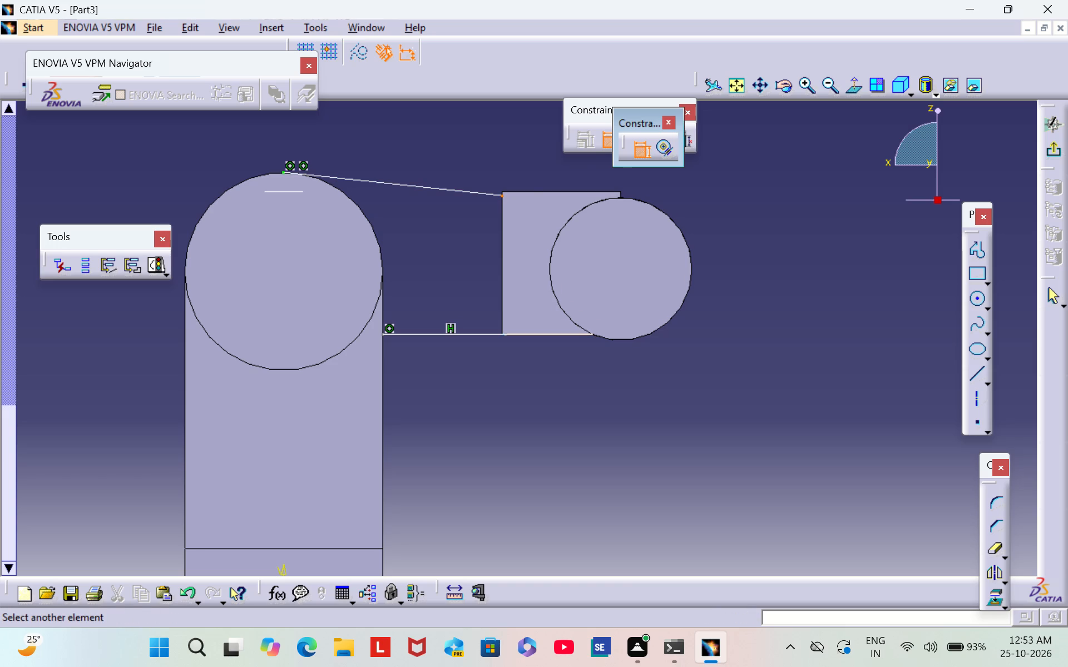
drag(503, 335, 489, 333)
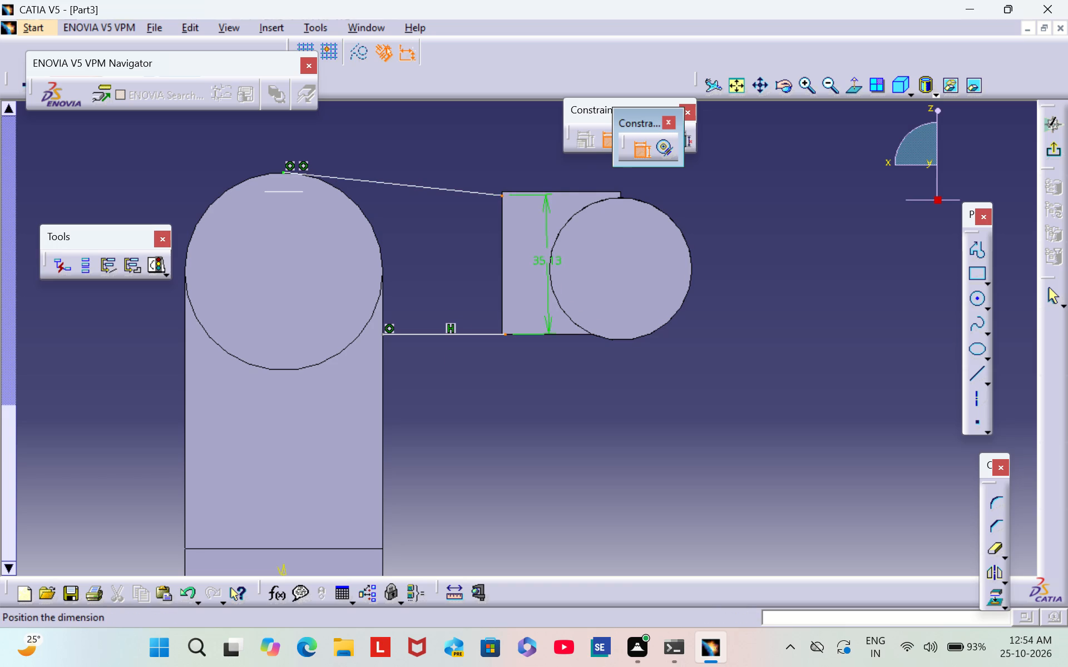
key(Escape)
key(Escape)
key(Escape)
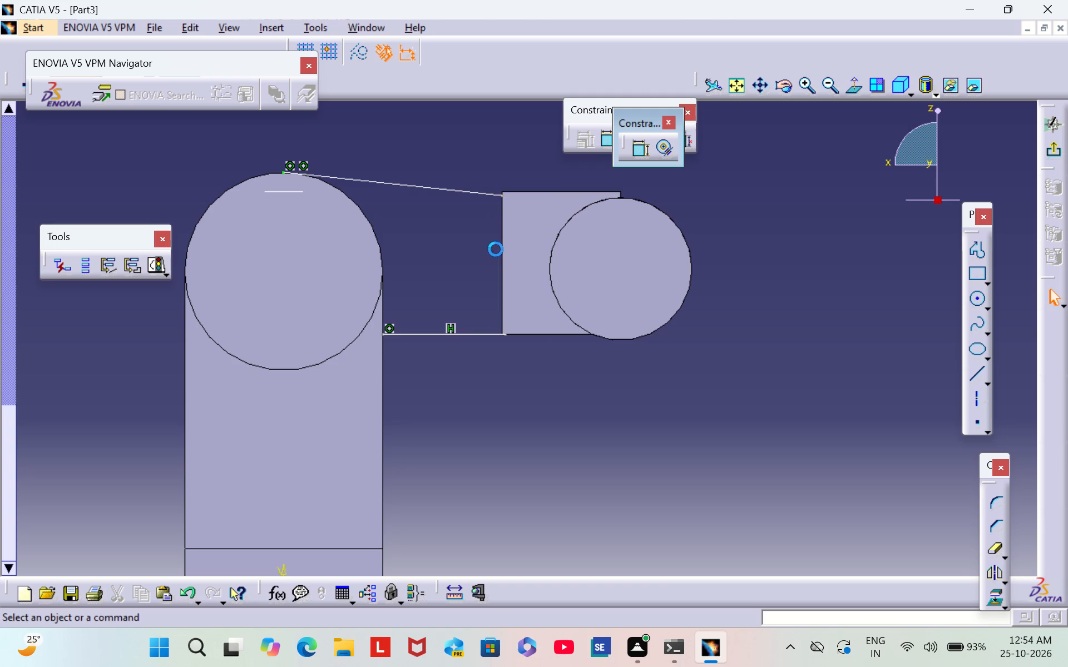
Shift the C-block endpoints of the sloping and horizontal lines slightly inside the block's upper and lower near corners.
click(500, 195)
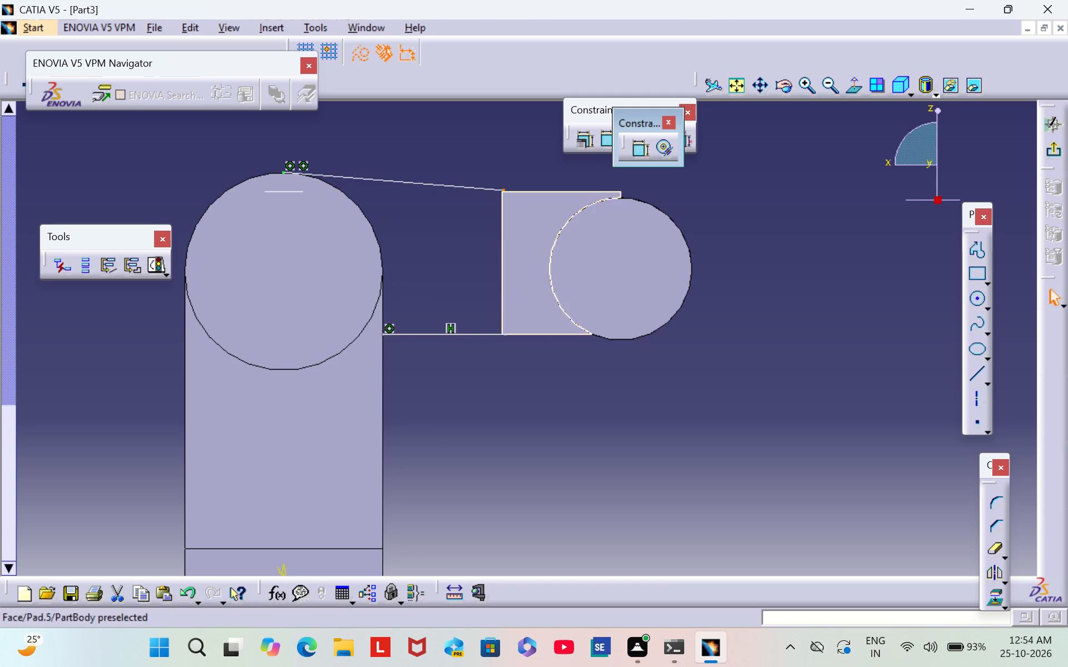
click(505, 333)
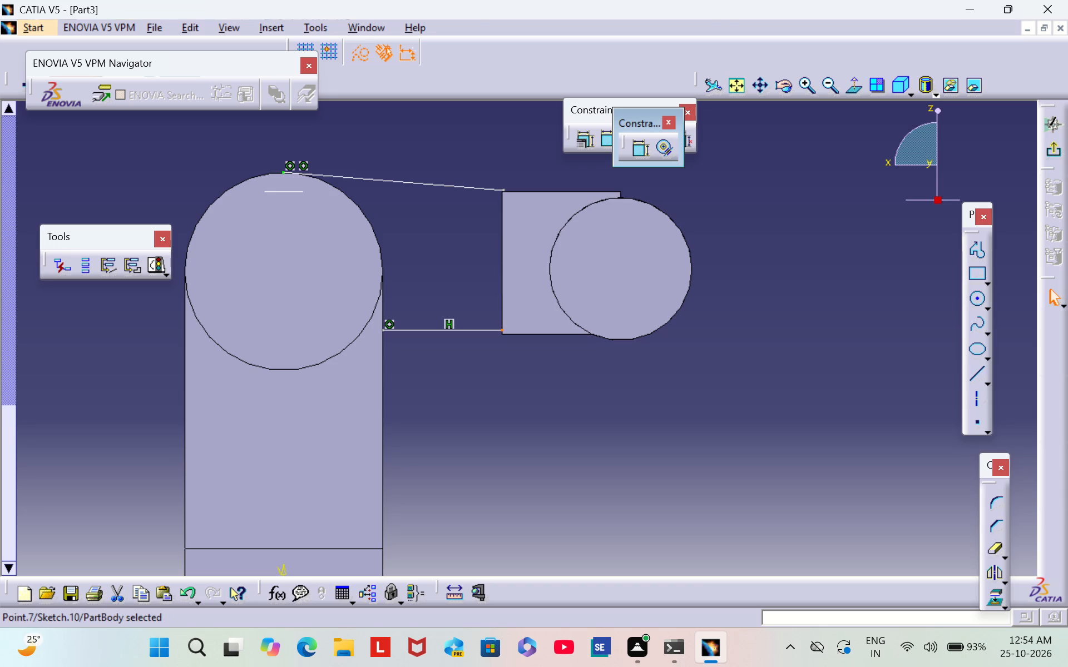
drag(423, 327, 423, 334)
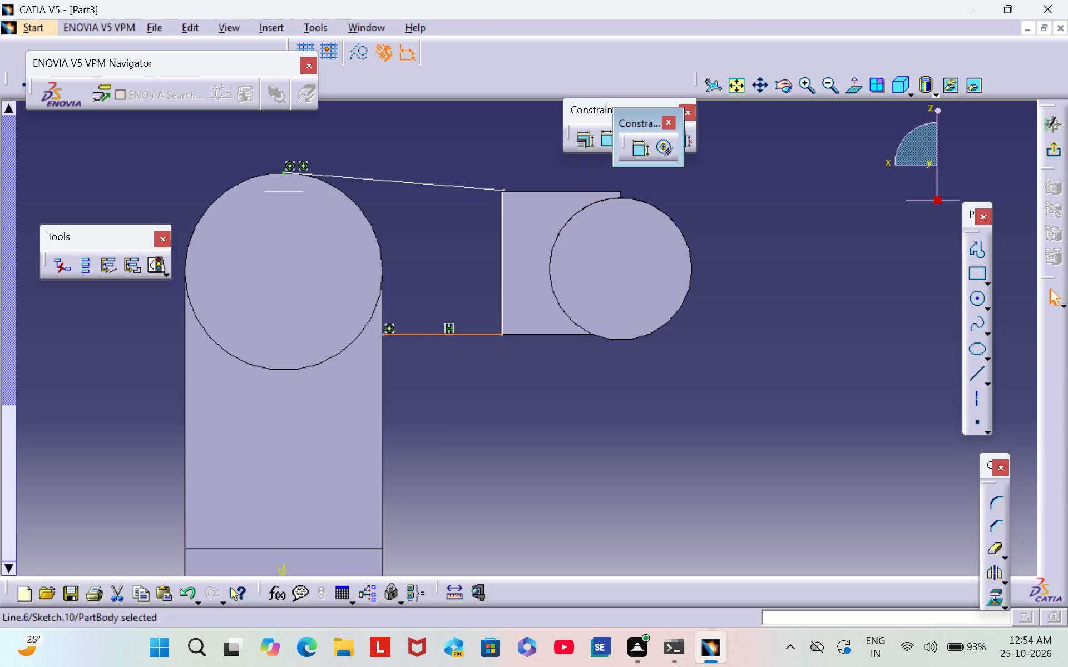
triple_click(811, 83)
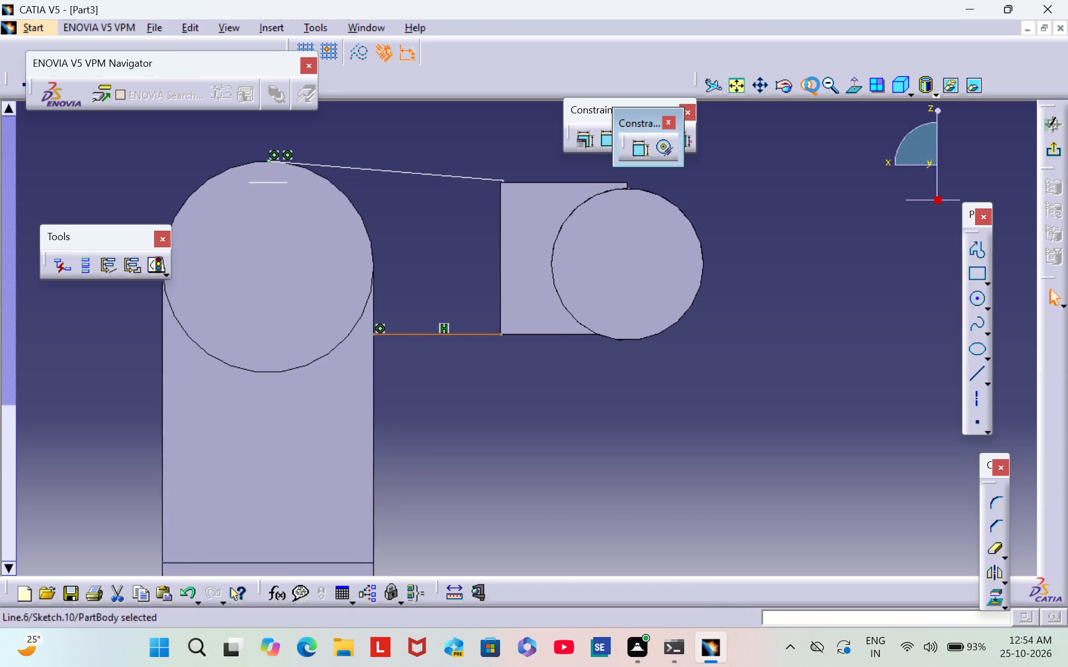
click(812, 84)
middle_drag(608, 320, 520, 396)
drag(403, 157, 400, 157)
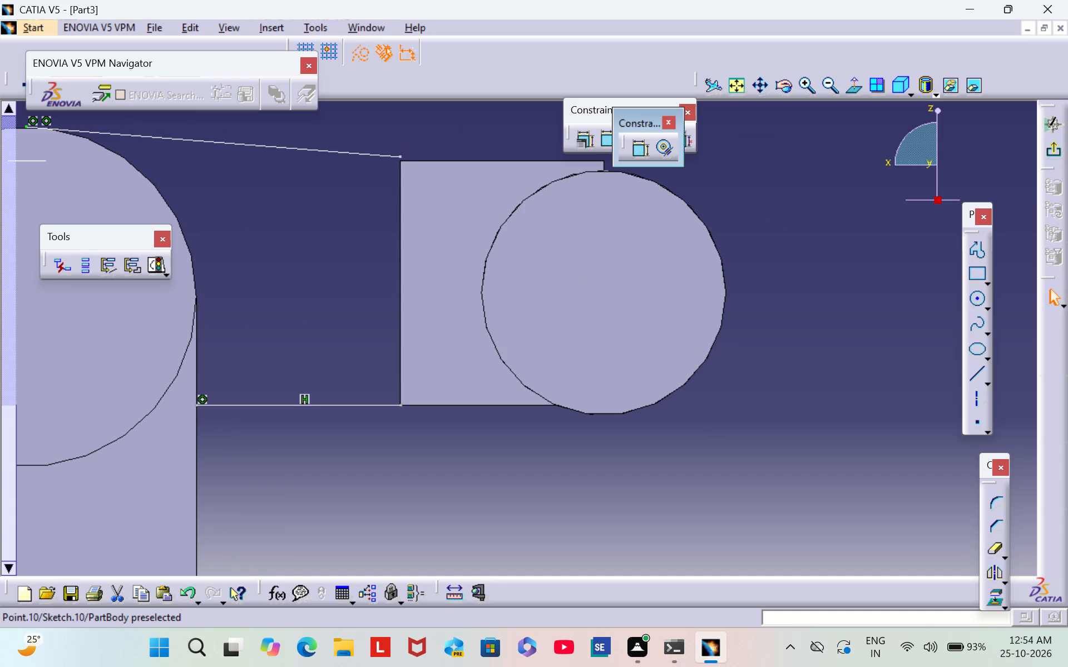
drag(400, 157, 397, 161)
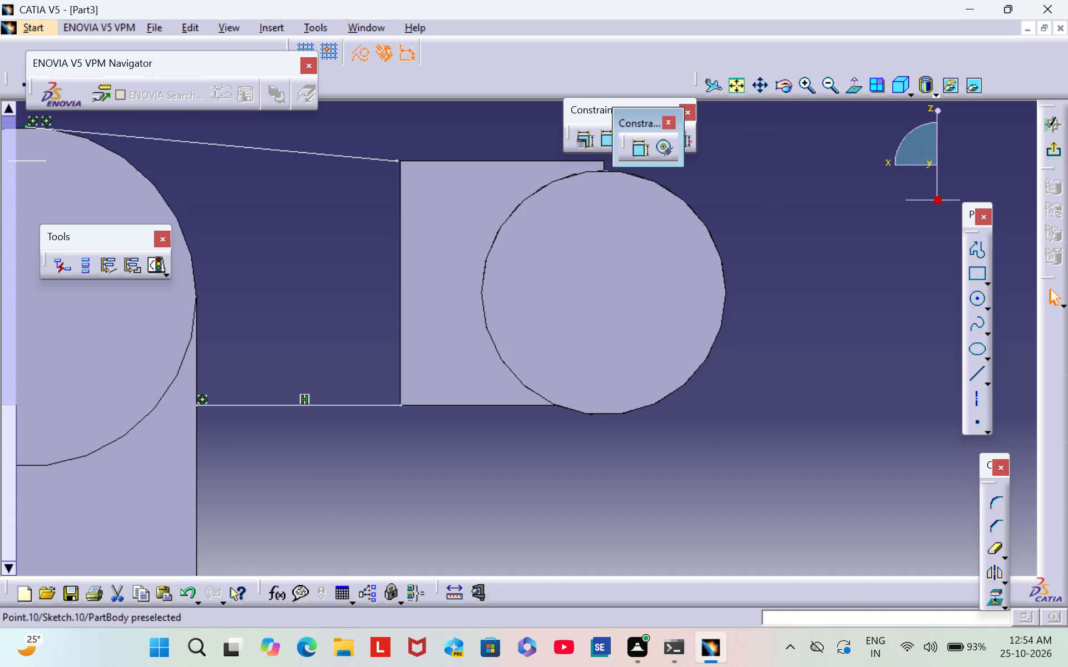
drag(397, 160, 402, 168)
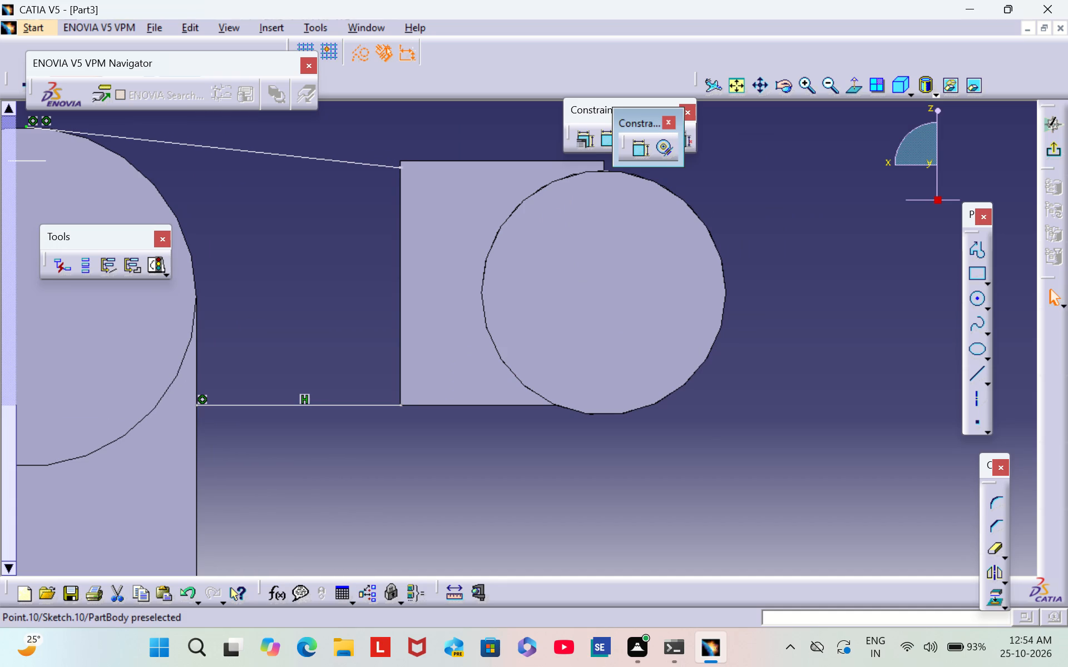
drag(402, 168, 406, 164)
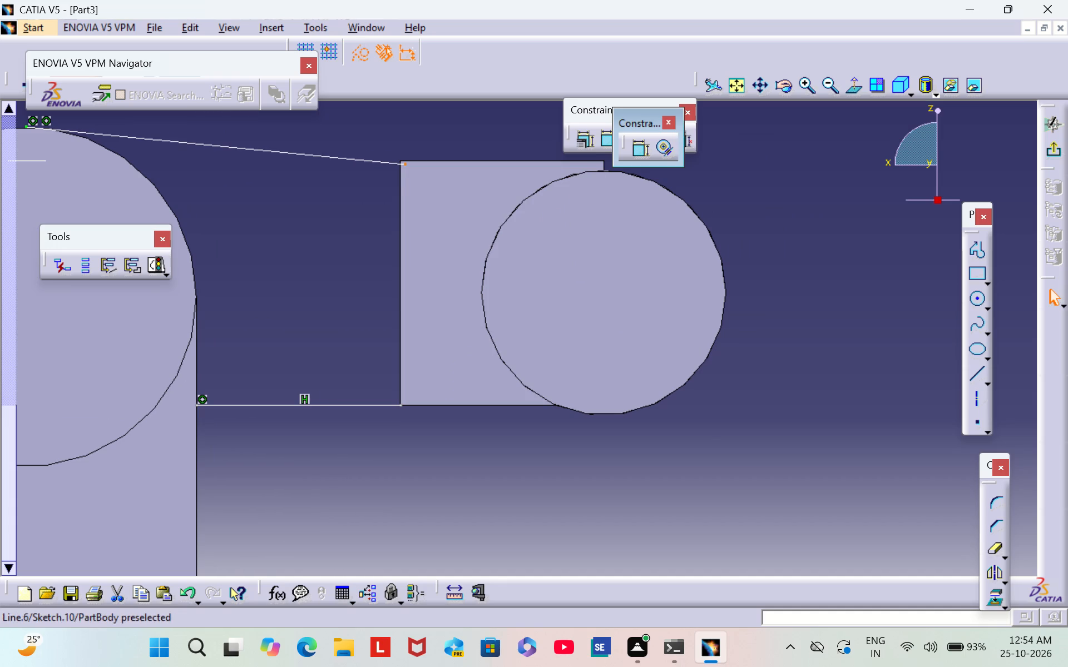
drag(401, 406, 405, 401)
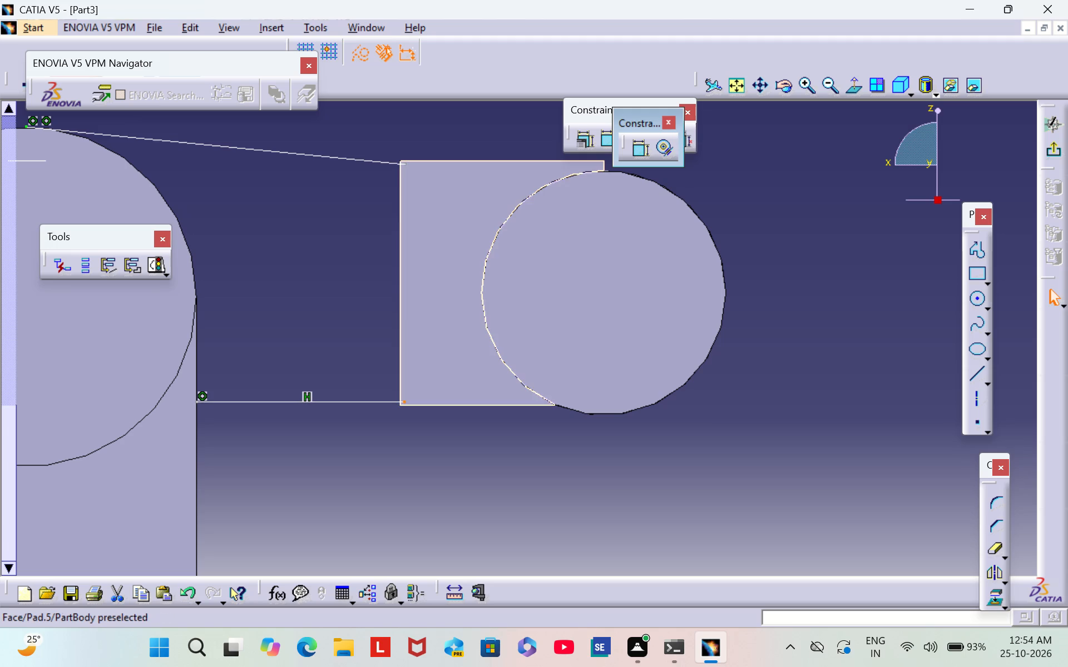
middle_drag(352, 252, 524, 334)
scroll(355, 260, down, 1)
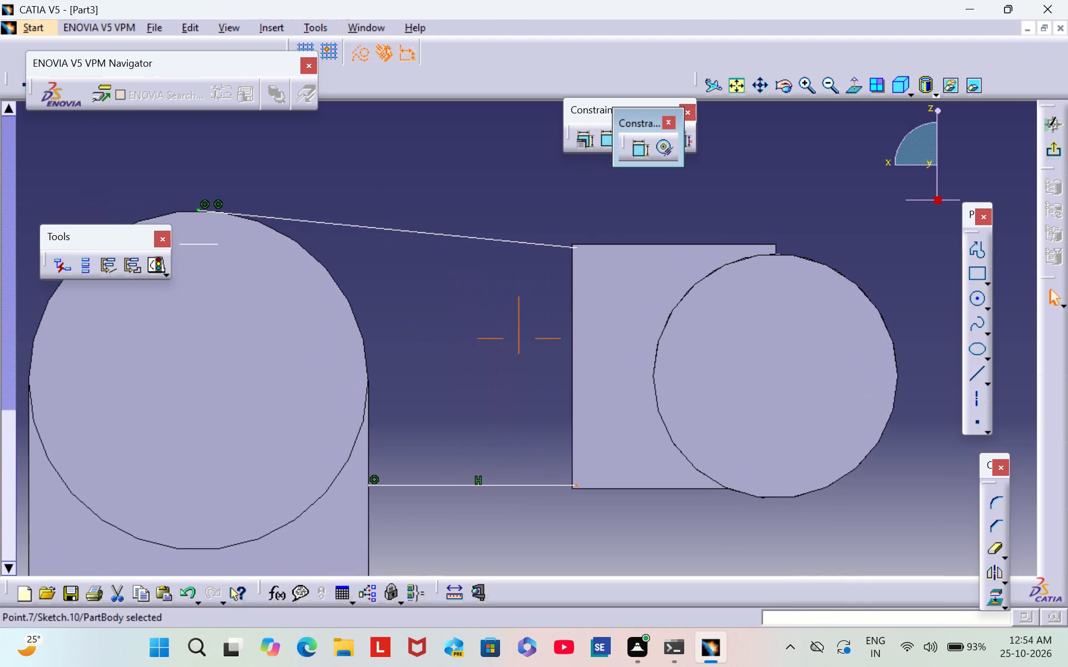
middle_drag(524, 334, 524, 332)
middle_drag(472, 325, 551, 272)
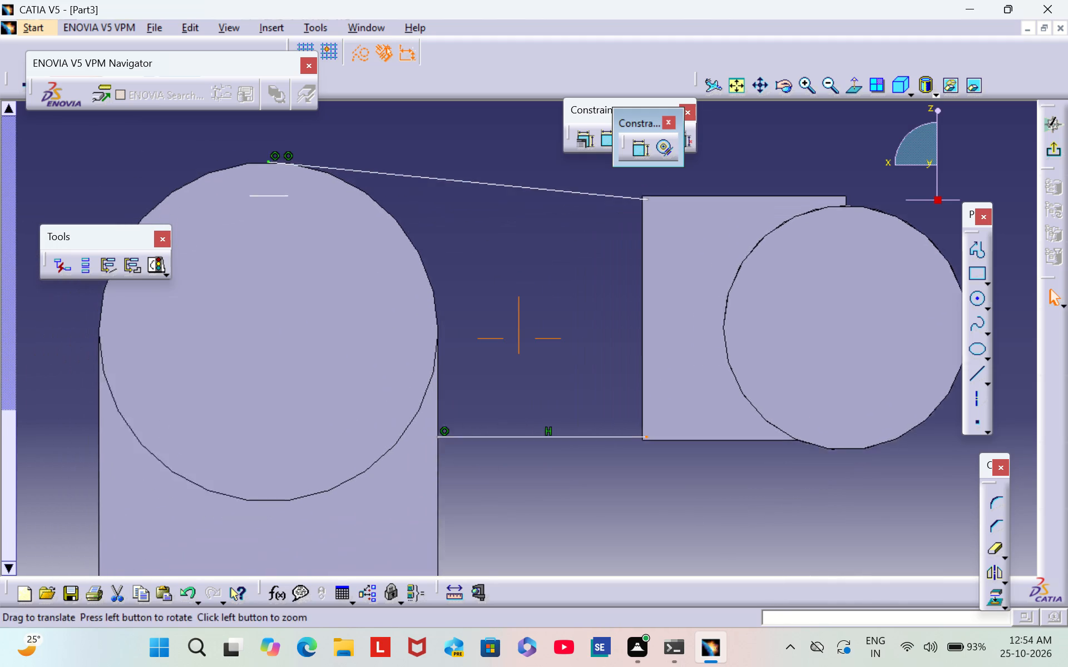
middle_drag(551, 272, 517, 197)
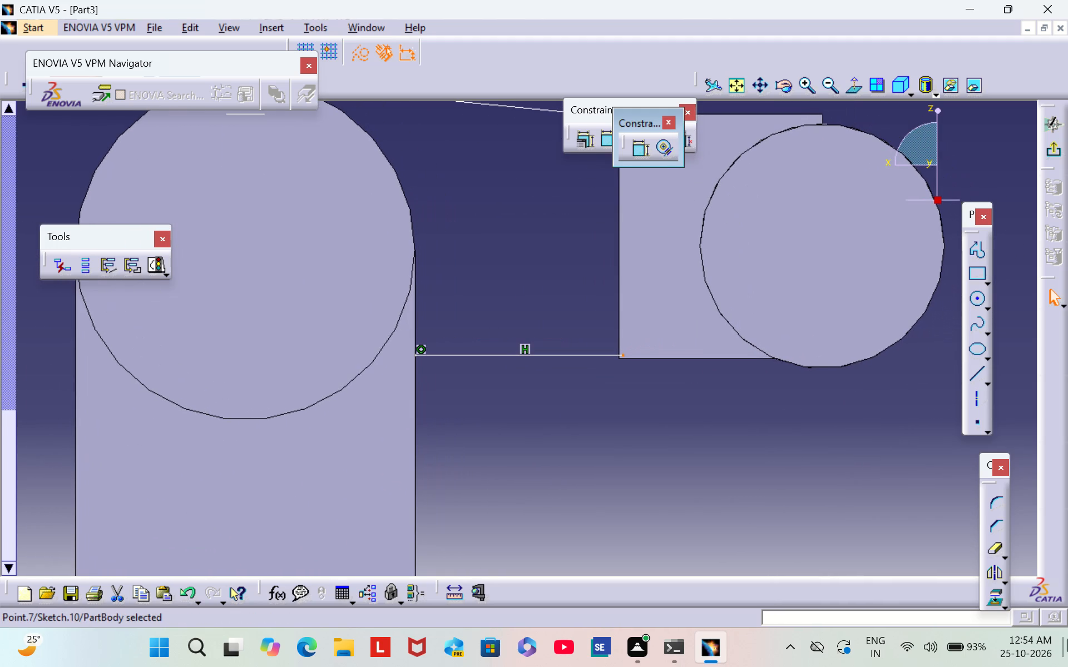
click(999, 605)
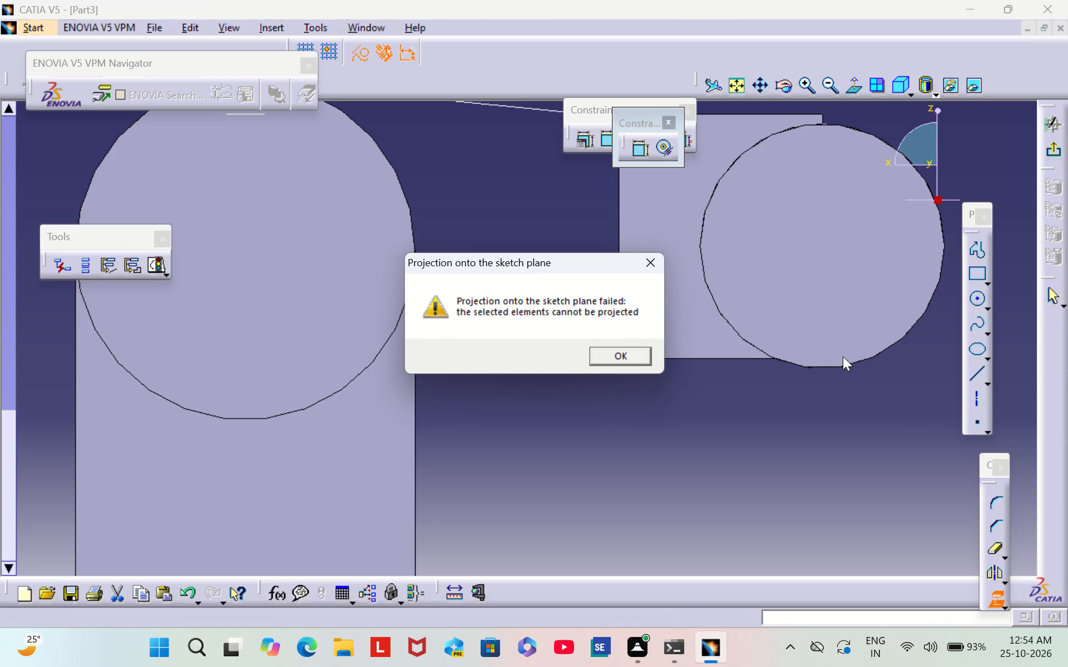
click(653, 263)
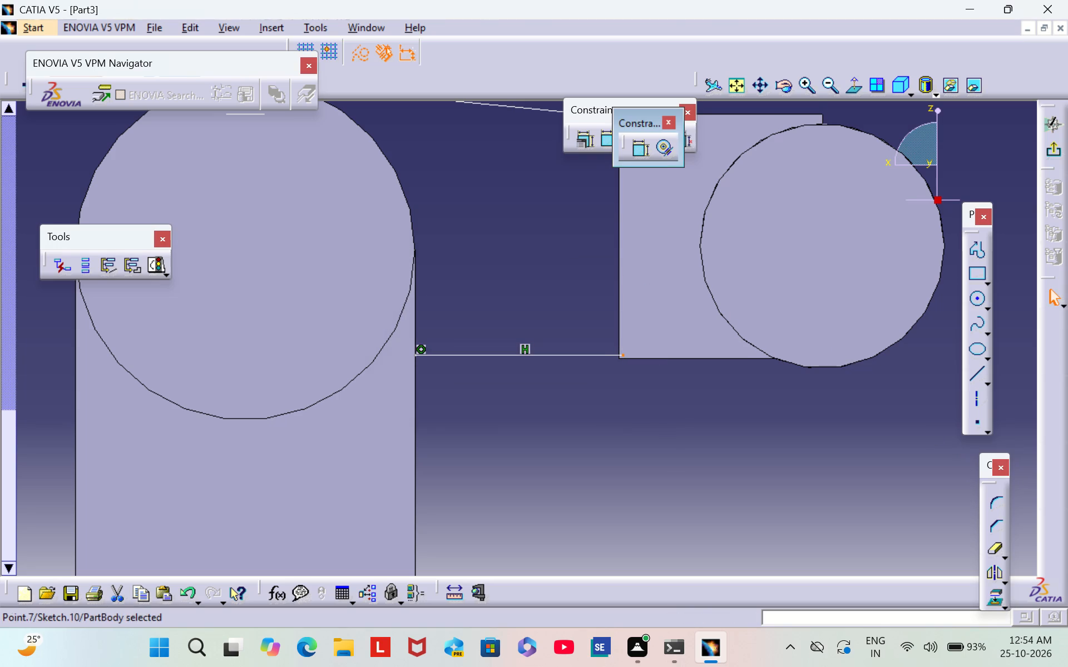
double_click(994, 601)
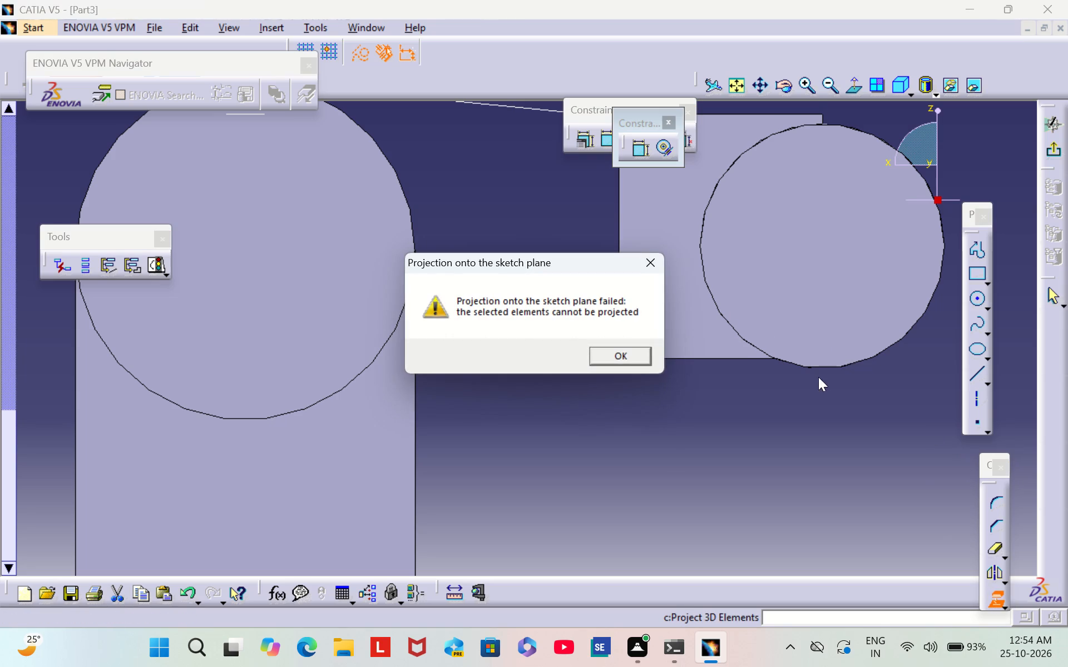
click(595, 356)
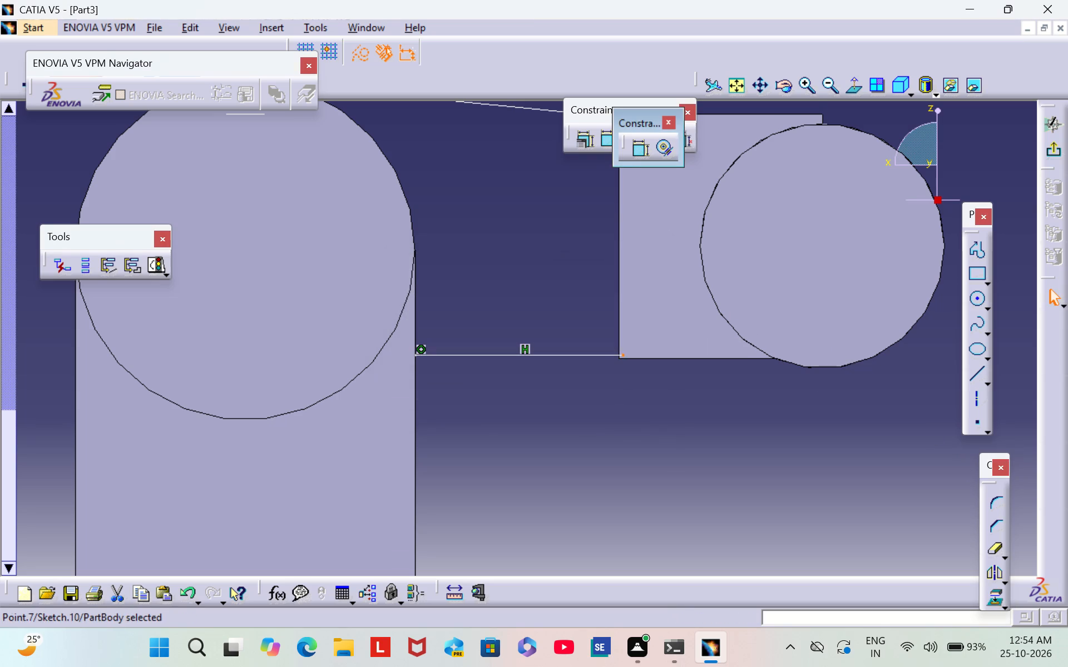
Project the C-block's near vertical edge onto the sketch plane.
click(619, 290)
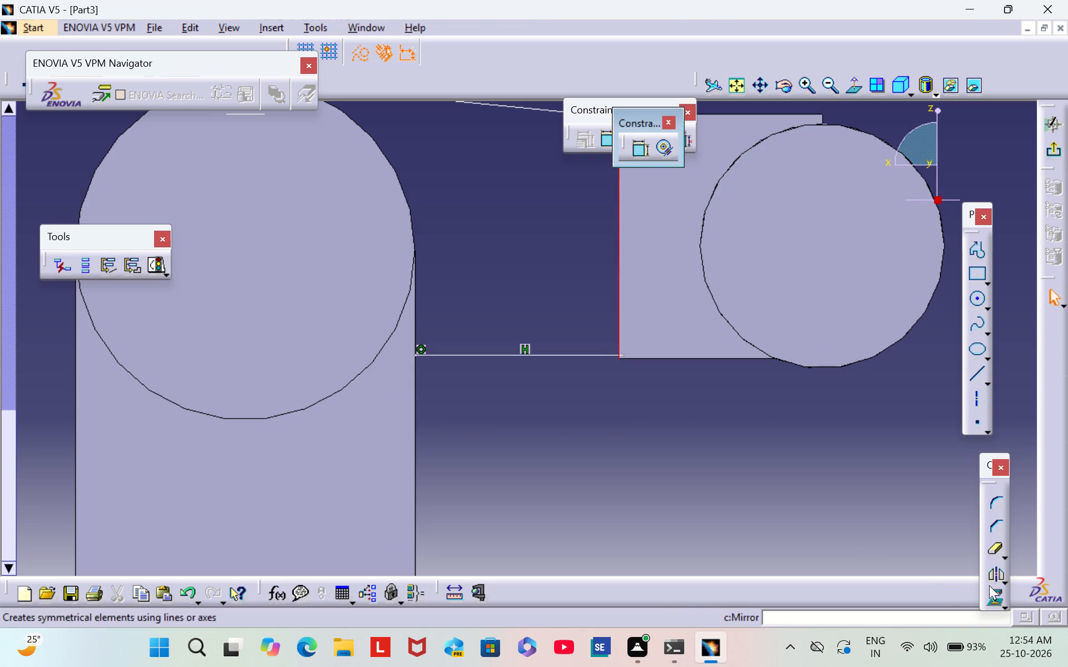
click(996, 592)
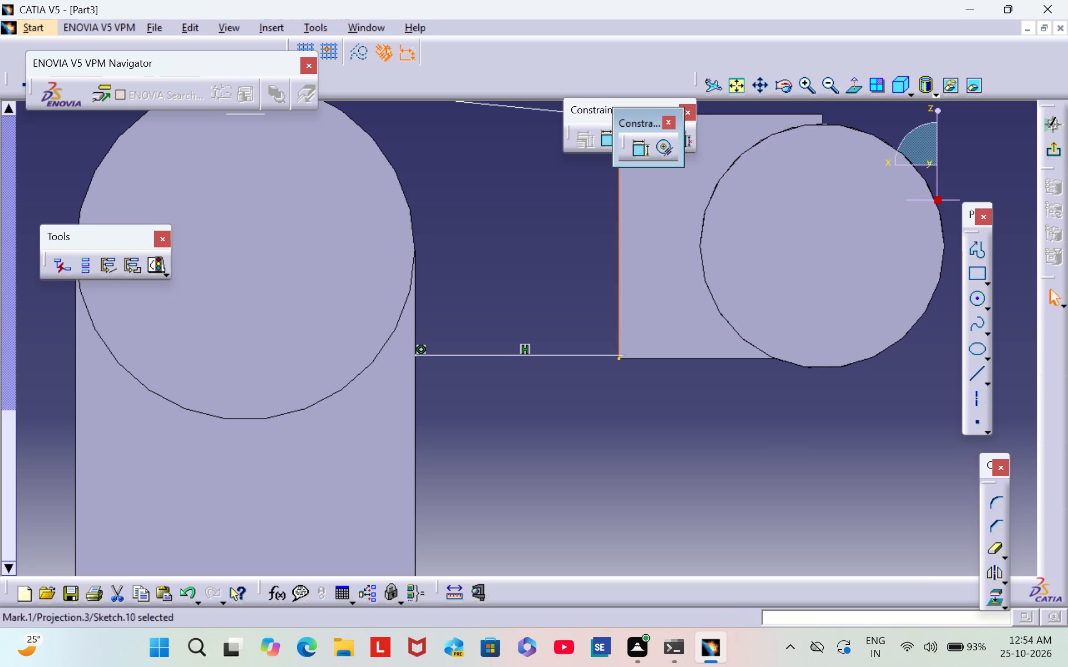
click(594, 447)
Project the large cylinder's circular edge onto the sketch plane.
middle_drag(568, 340, 582, 430)
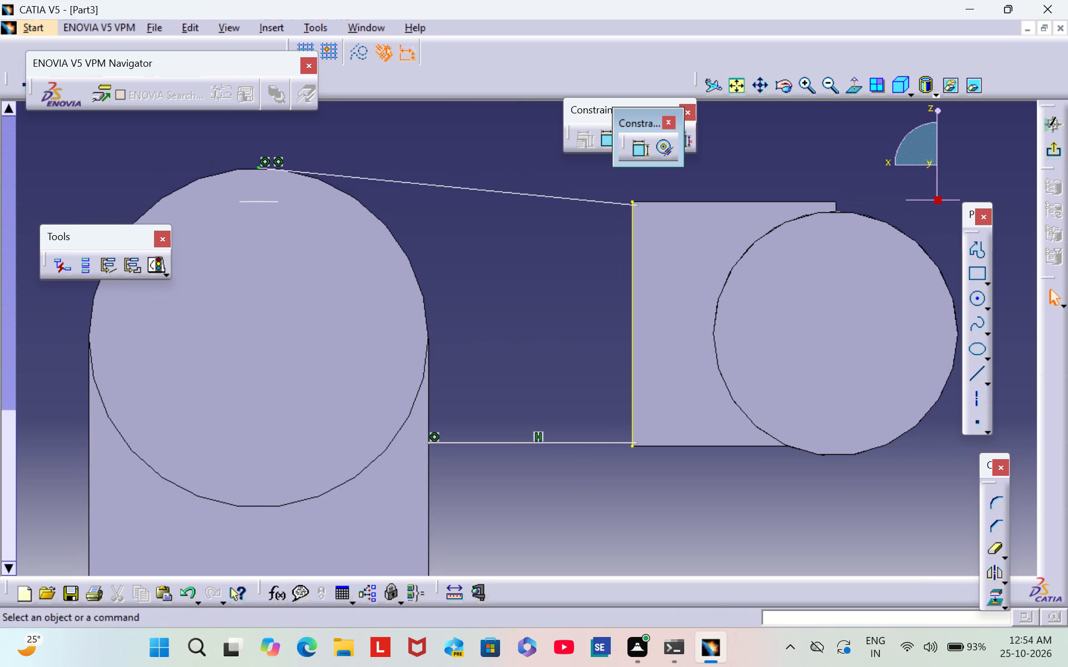
click(409, 261)
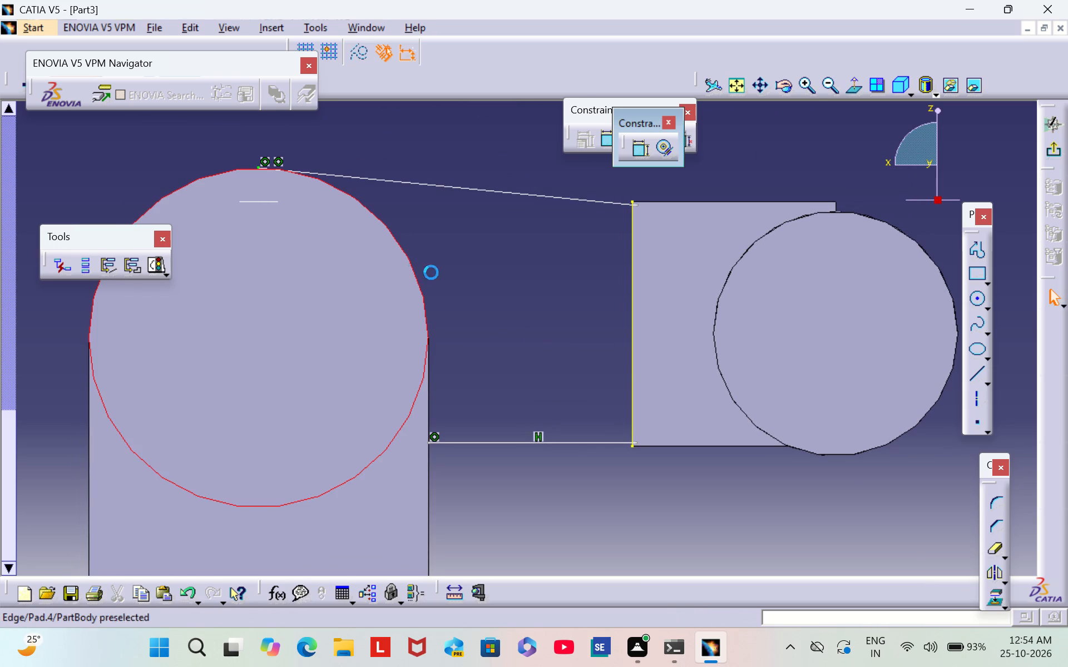
click(998, 594)
click(573, 307)
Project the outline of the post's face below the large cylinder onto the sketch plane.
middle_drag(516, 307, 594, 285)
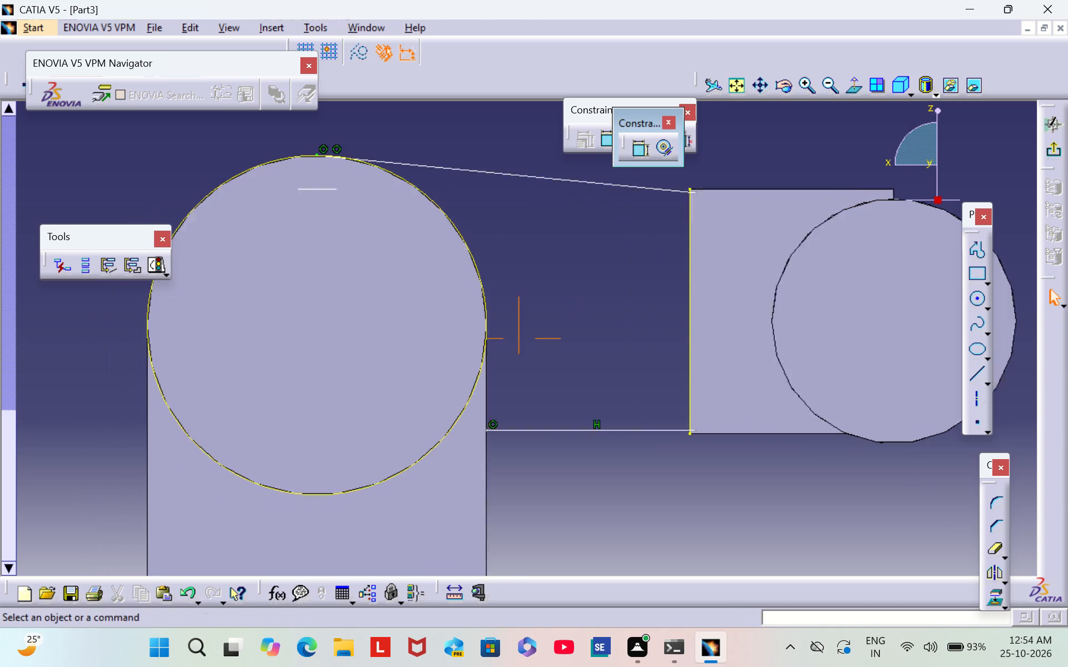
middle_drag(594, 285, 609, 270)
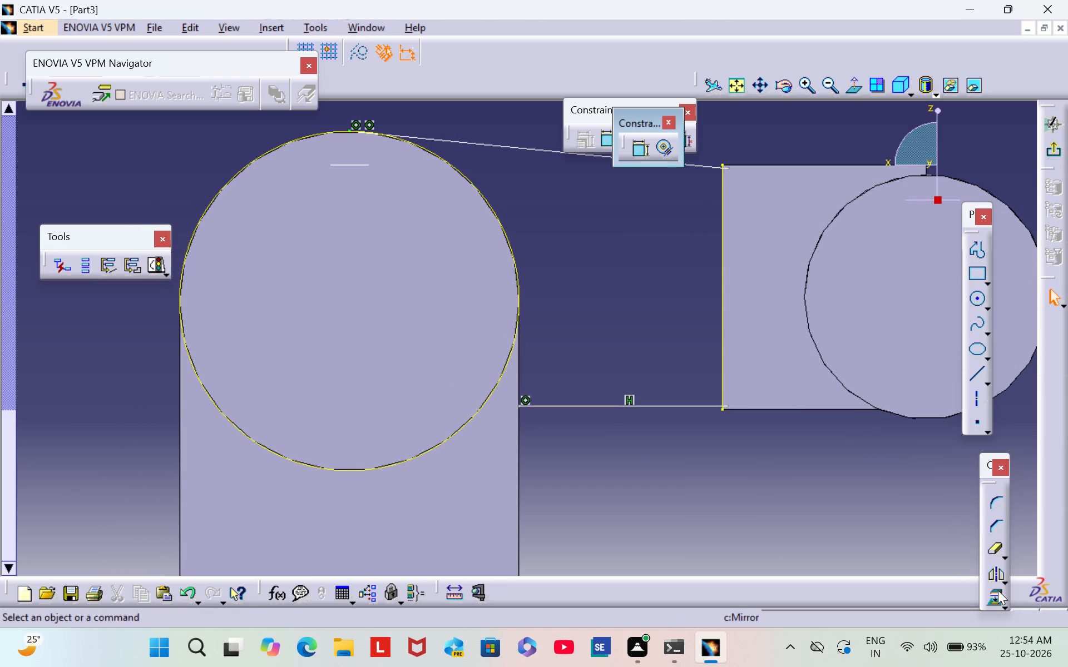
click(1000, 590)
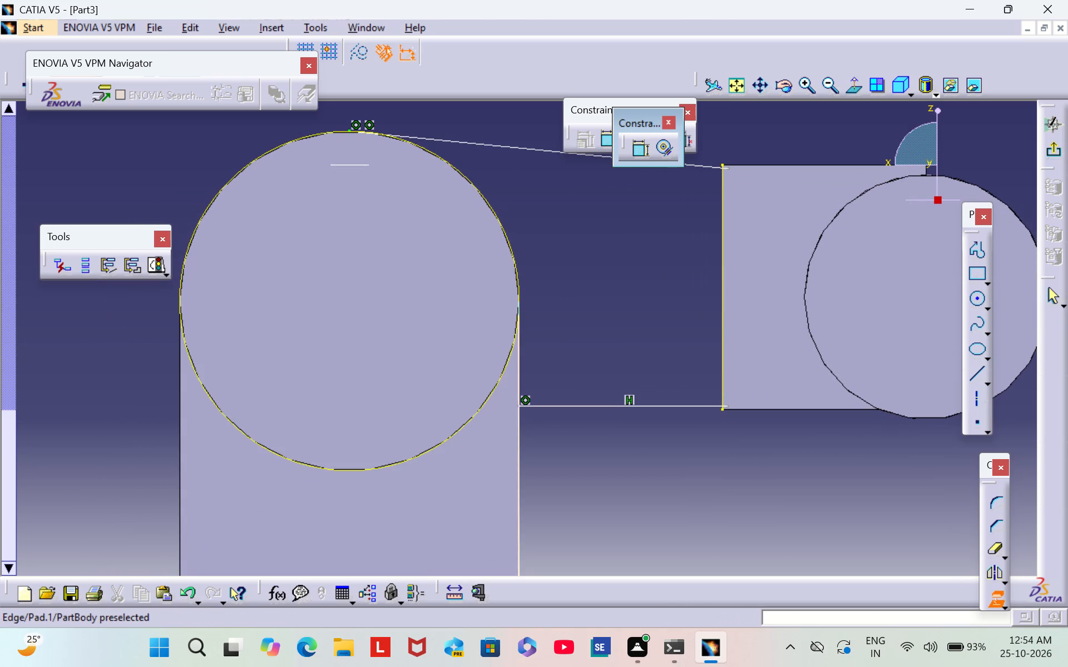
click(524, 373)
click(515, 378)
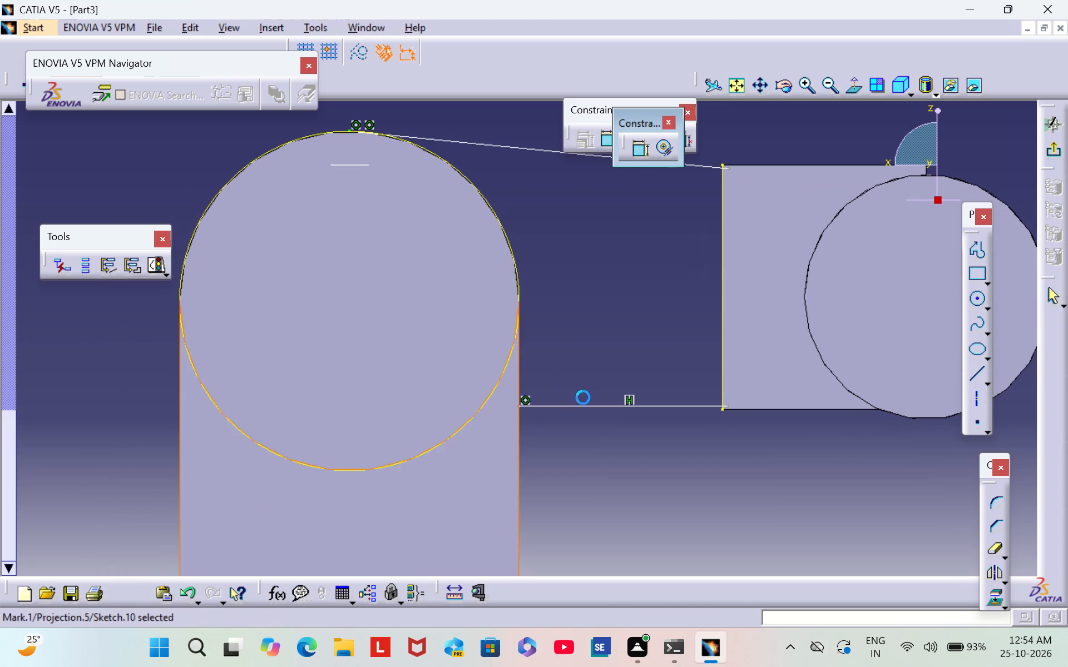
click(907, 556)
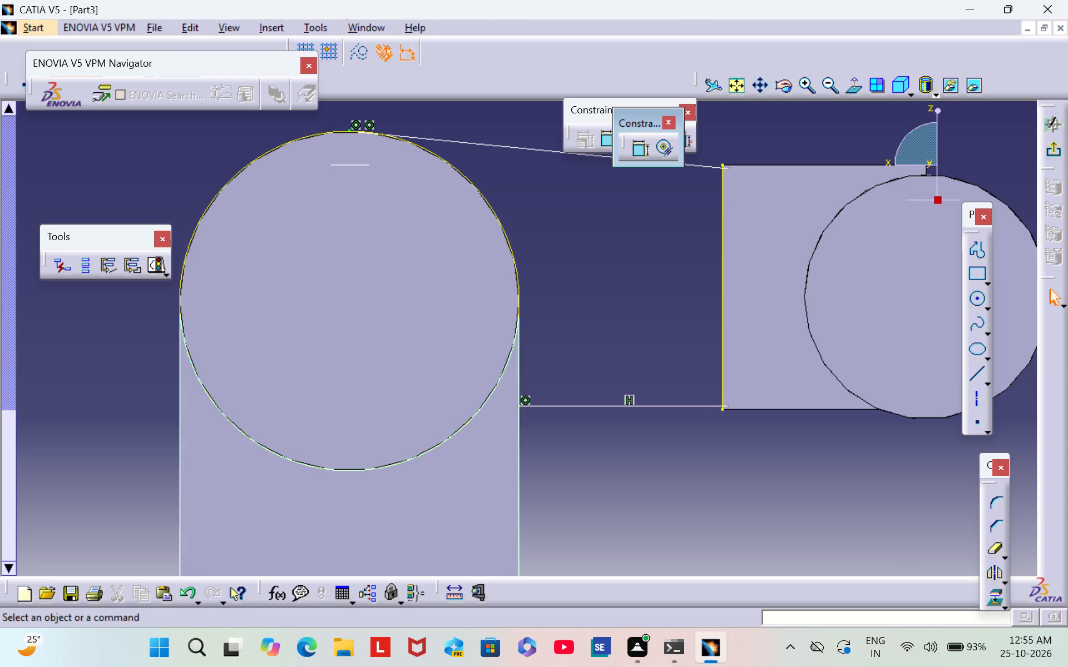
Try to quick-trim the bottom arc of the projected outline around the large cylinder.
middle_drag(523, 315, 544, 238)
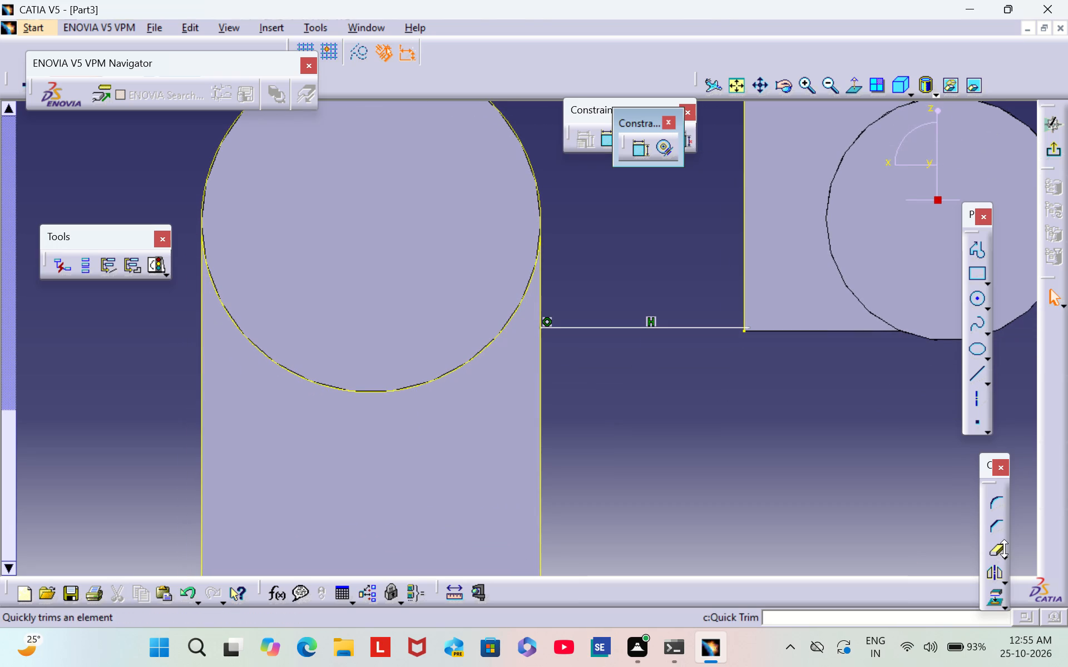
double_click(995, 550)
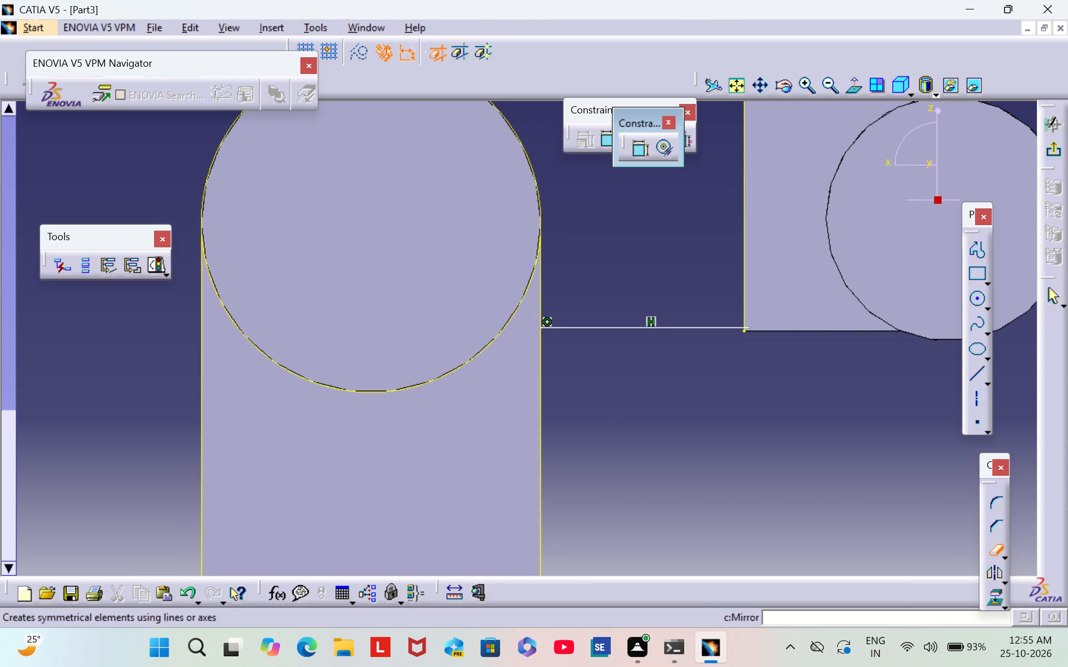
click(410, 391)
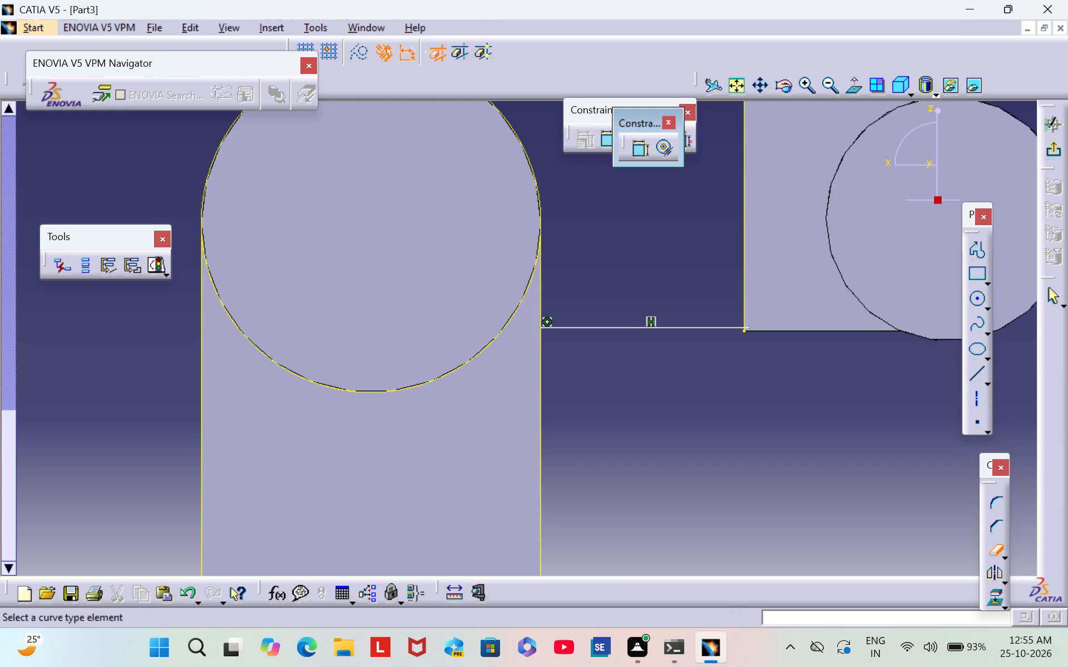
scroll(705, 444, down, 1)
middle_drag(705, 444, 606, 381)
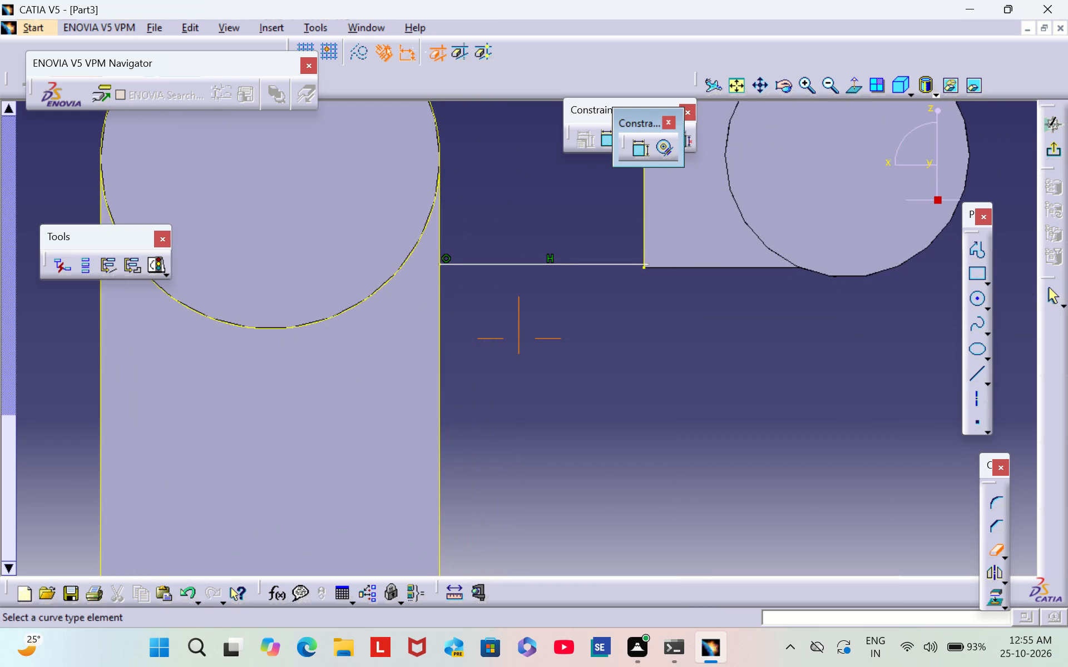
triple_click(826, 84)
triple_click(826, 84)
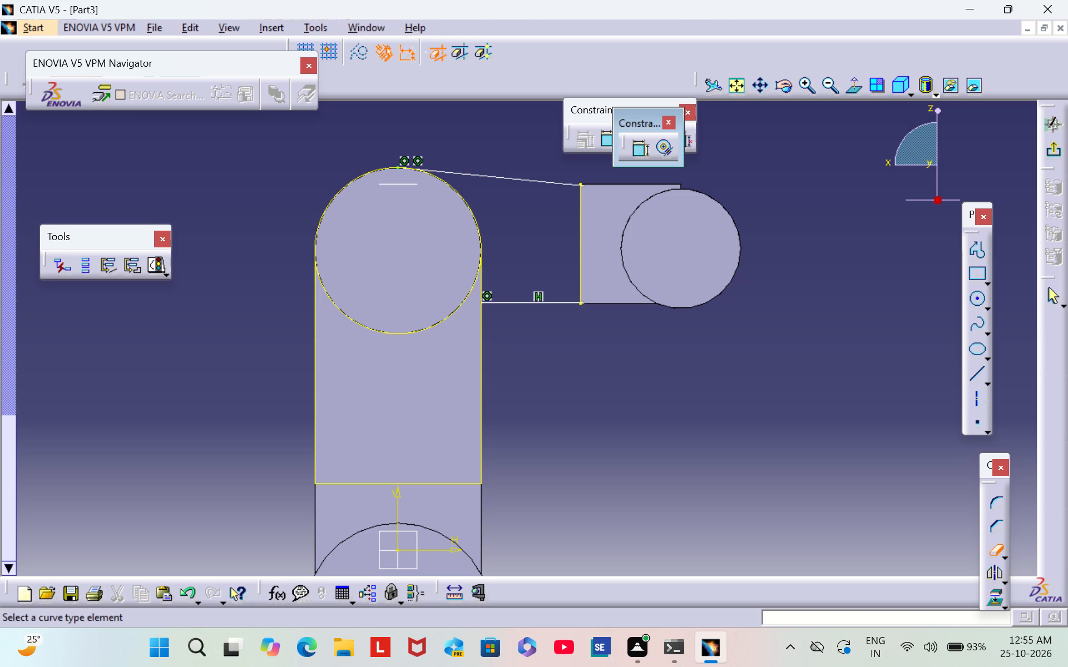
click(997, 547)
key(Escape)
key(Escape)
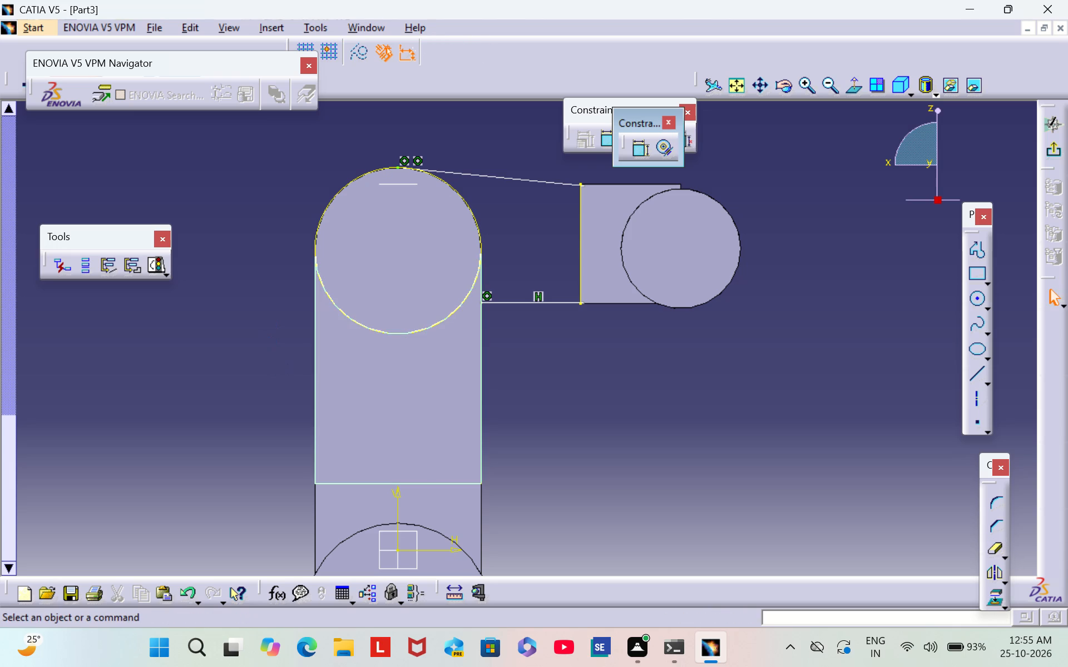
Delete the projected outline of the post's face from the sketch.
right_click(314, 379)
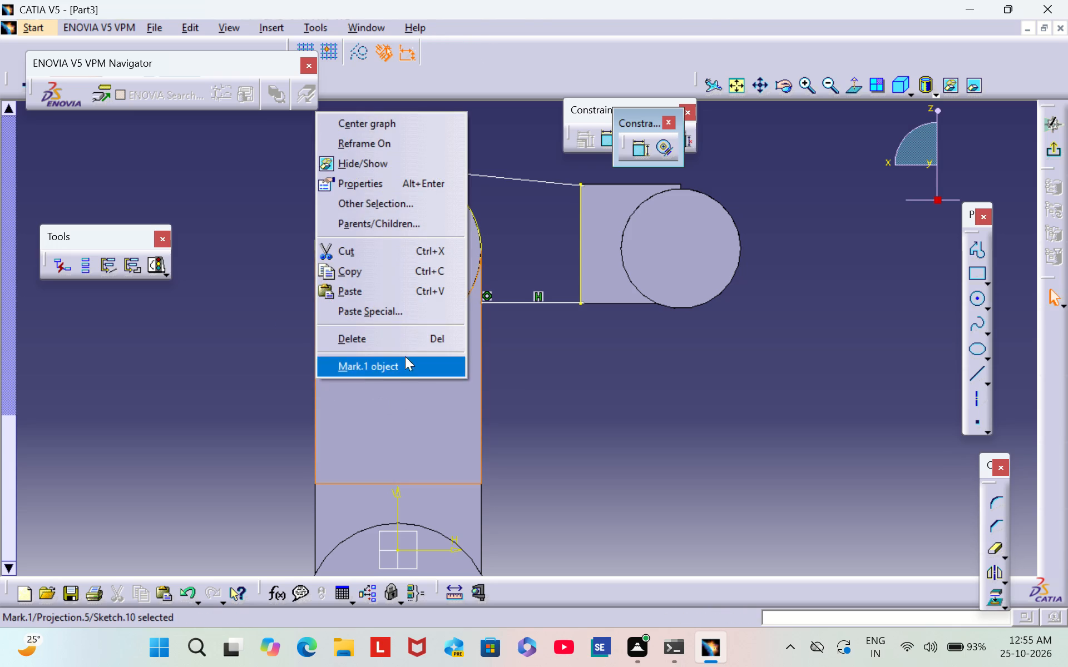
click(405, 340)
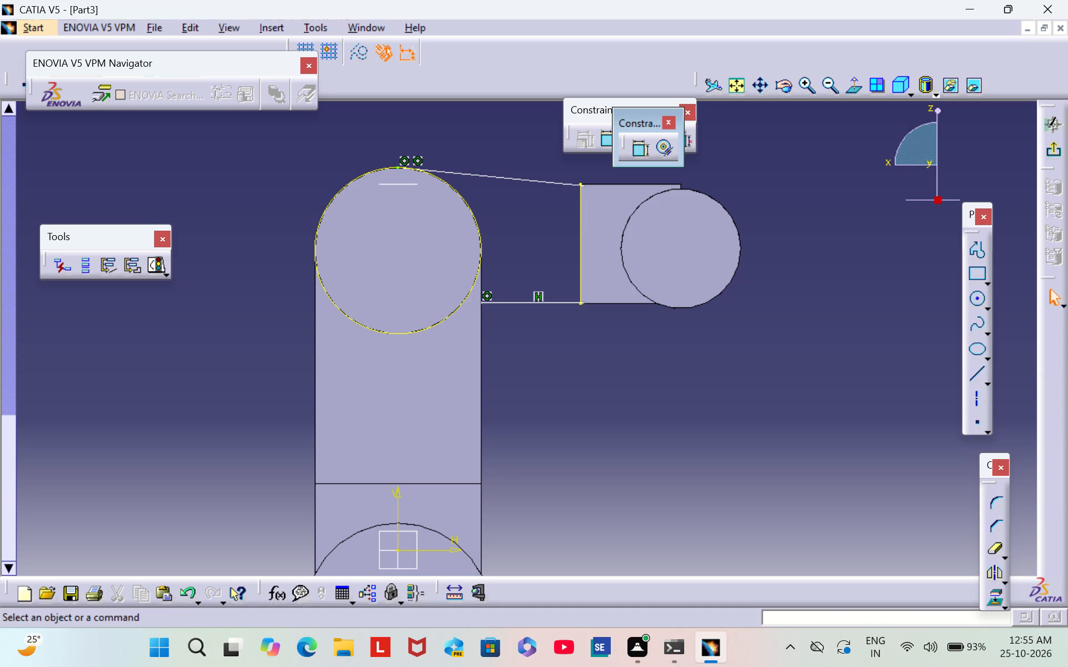
Project only the post's vertical side edge facing the C-block onto the sketch plane.
click(999, 591)
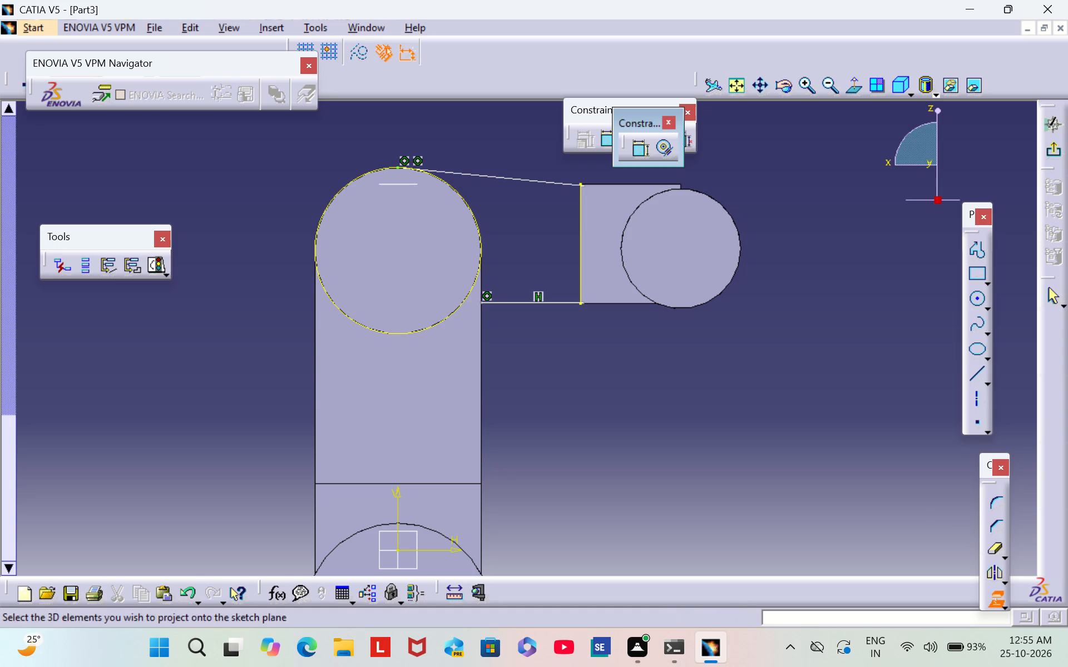
click(480, 396)
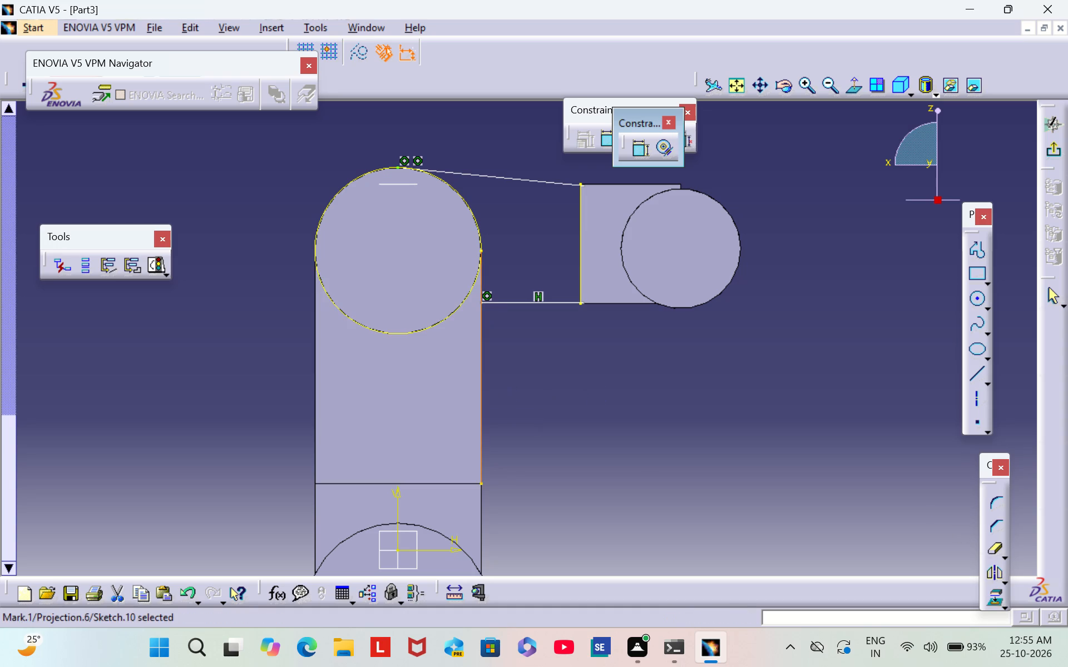
click(607, 394)
Quick-trim the projected post edge below the horizontal line and the cylinder circle's arc outside the web, and exit the sketch.
double_click(1000, 545)
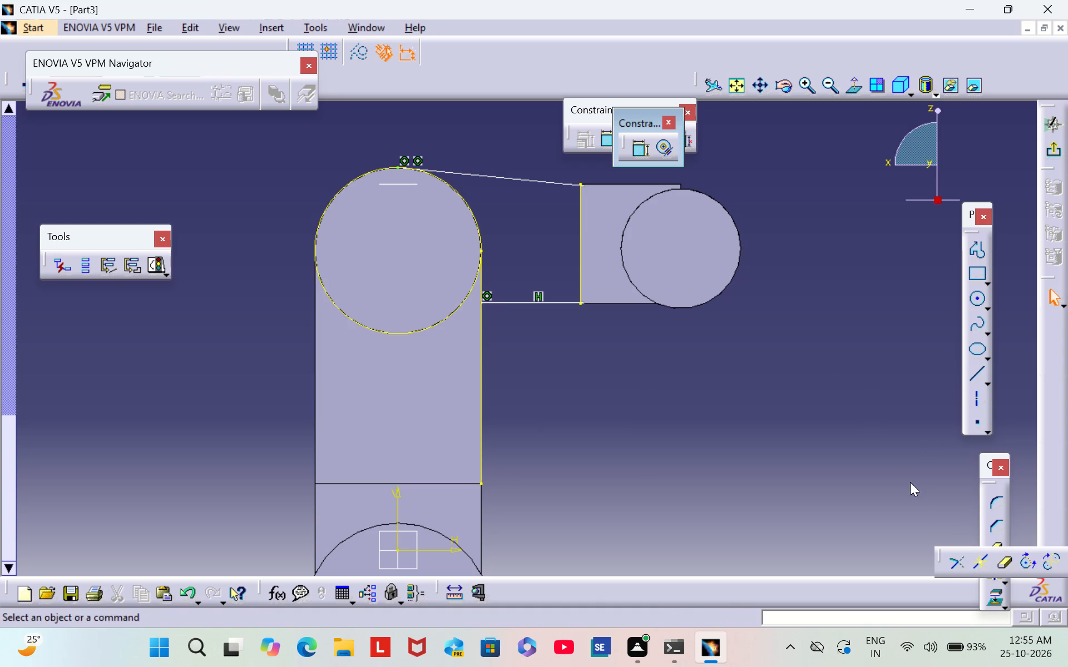
double_click(1010, 569)
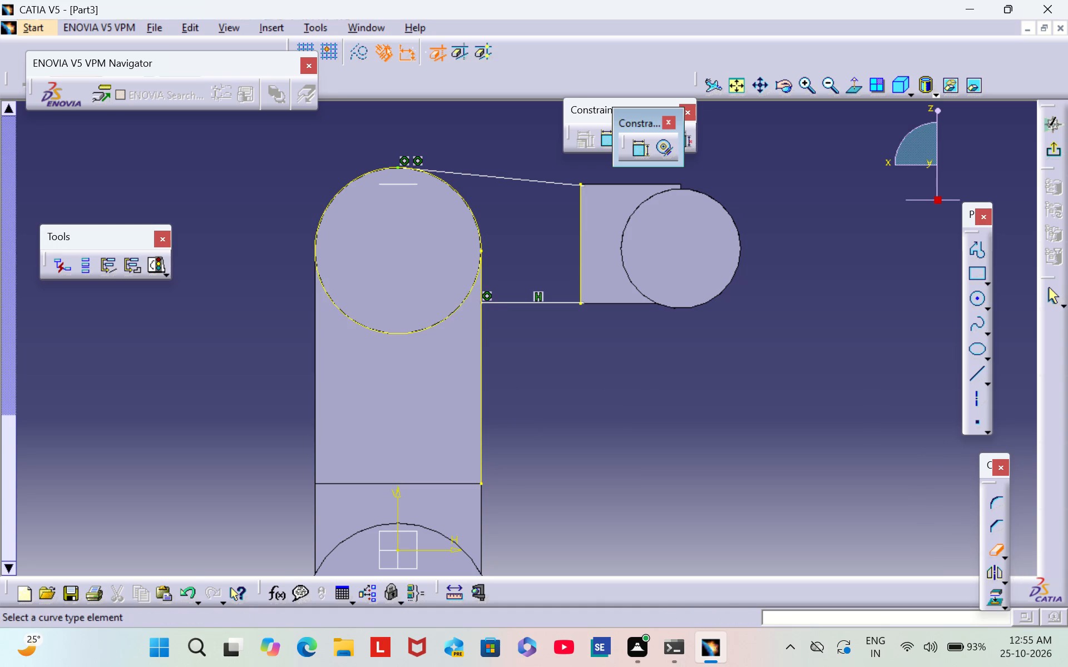
click(481, 455)
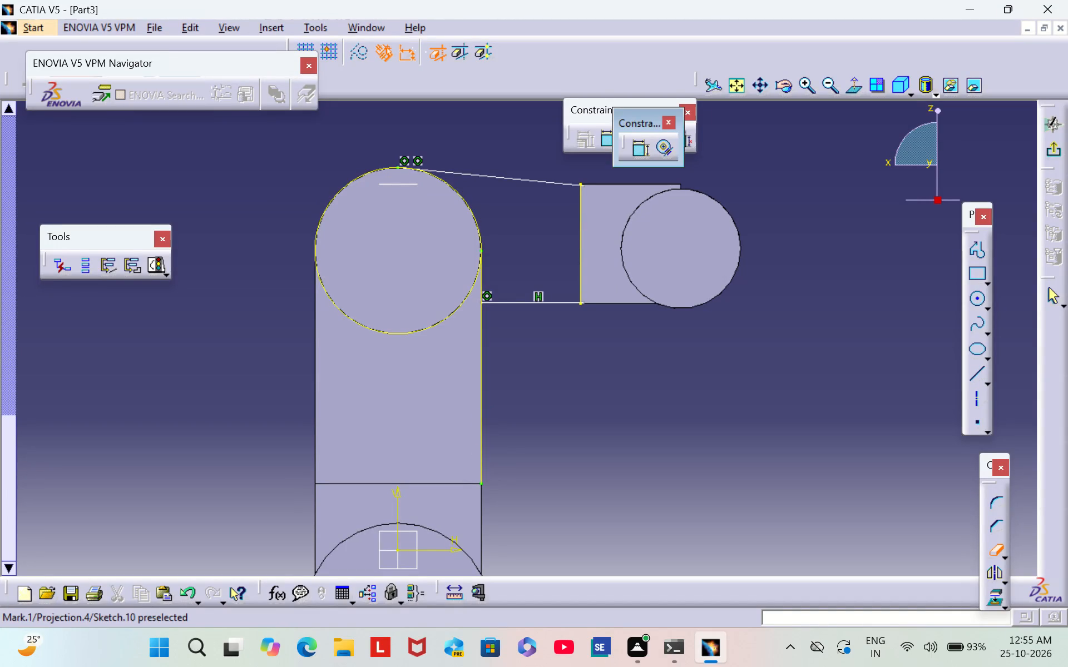
click(383, 332)
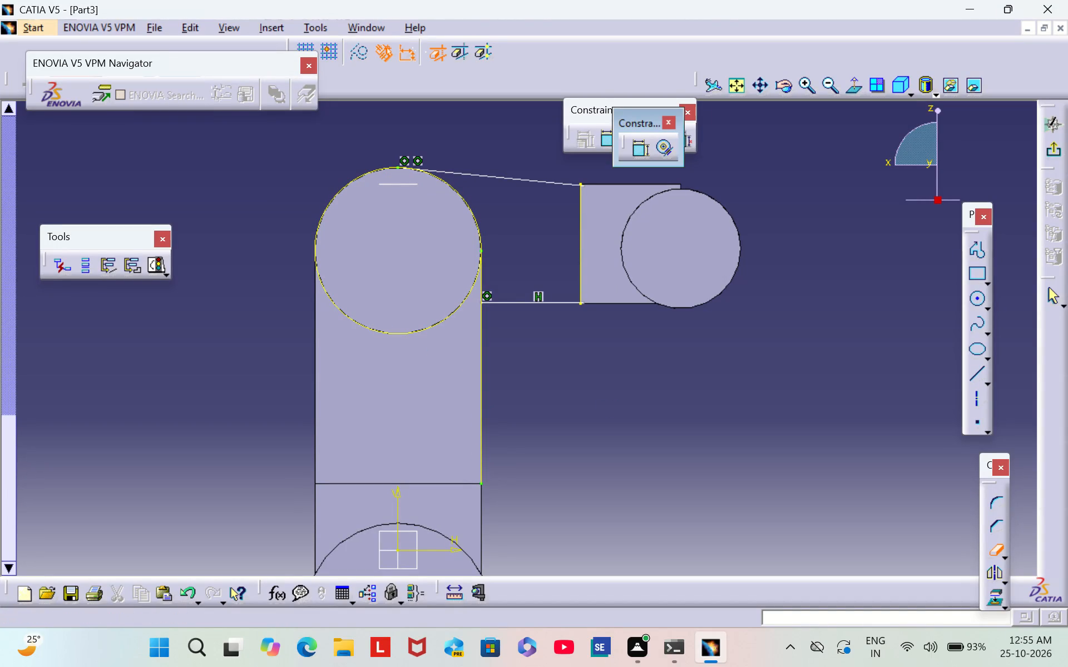
click(760, 385)
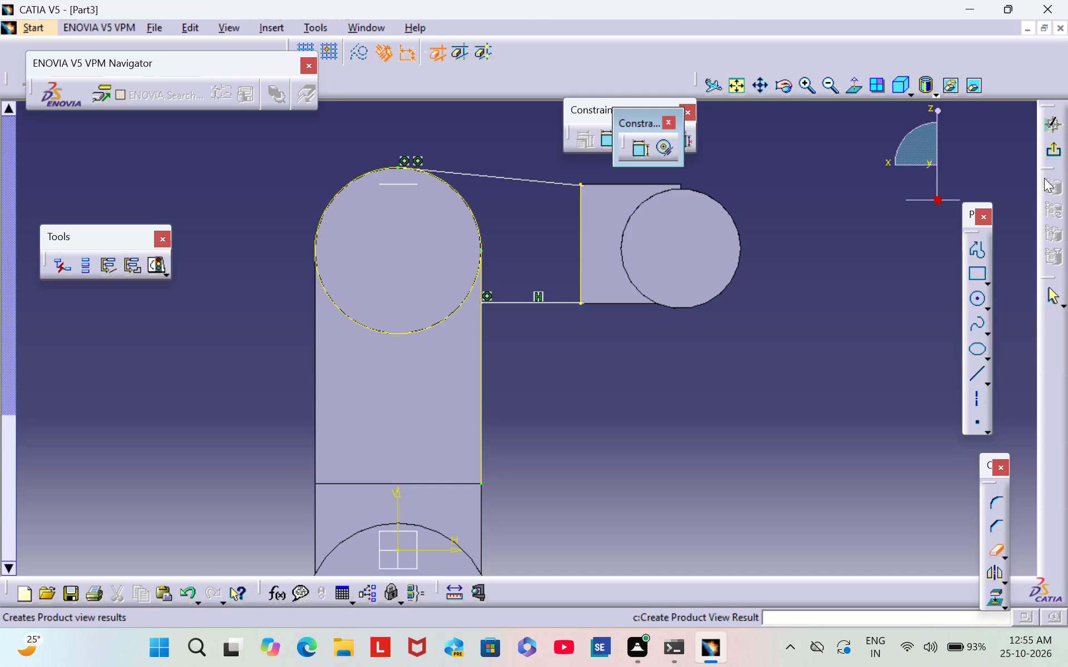
click(1052, 151)
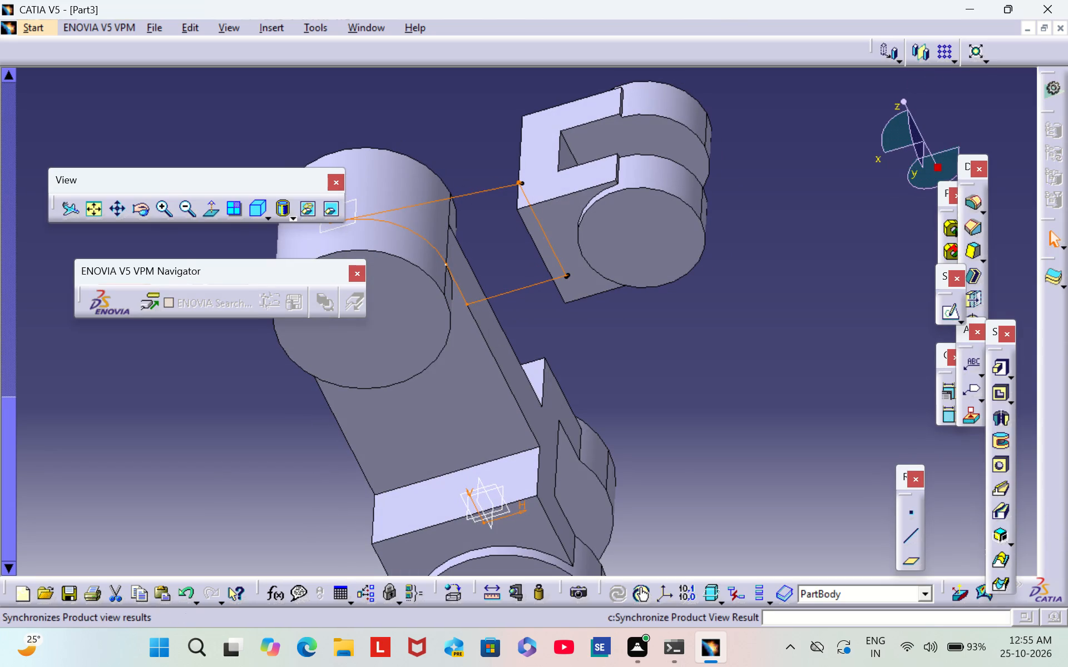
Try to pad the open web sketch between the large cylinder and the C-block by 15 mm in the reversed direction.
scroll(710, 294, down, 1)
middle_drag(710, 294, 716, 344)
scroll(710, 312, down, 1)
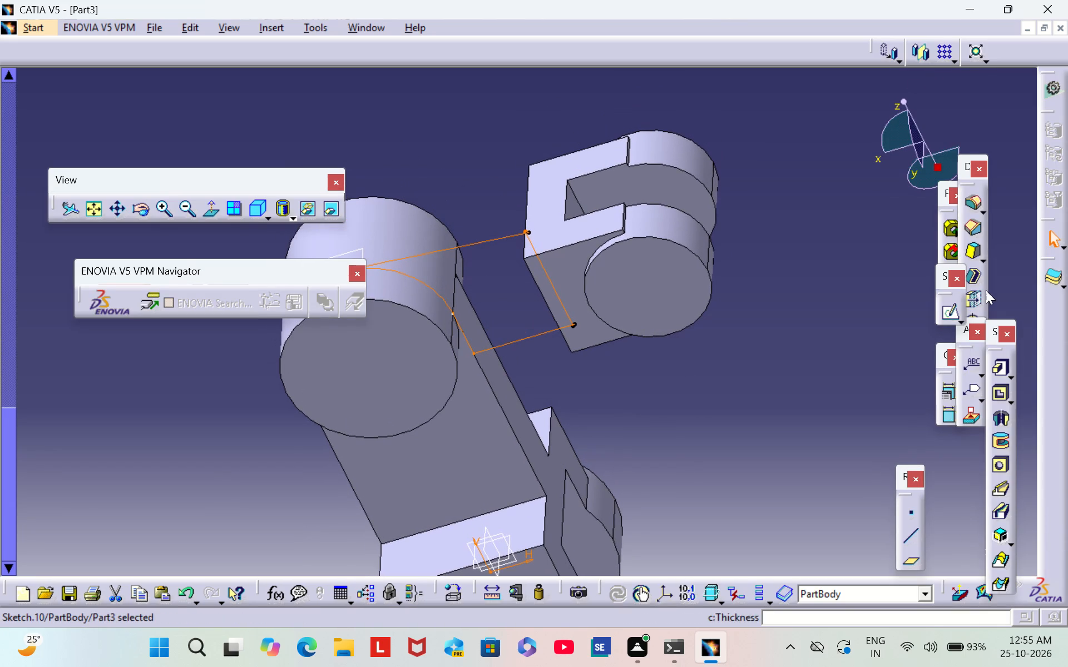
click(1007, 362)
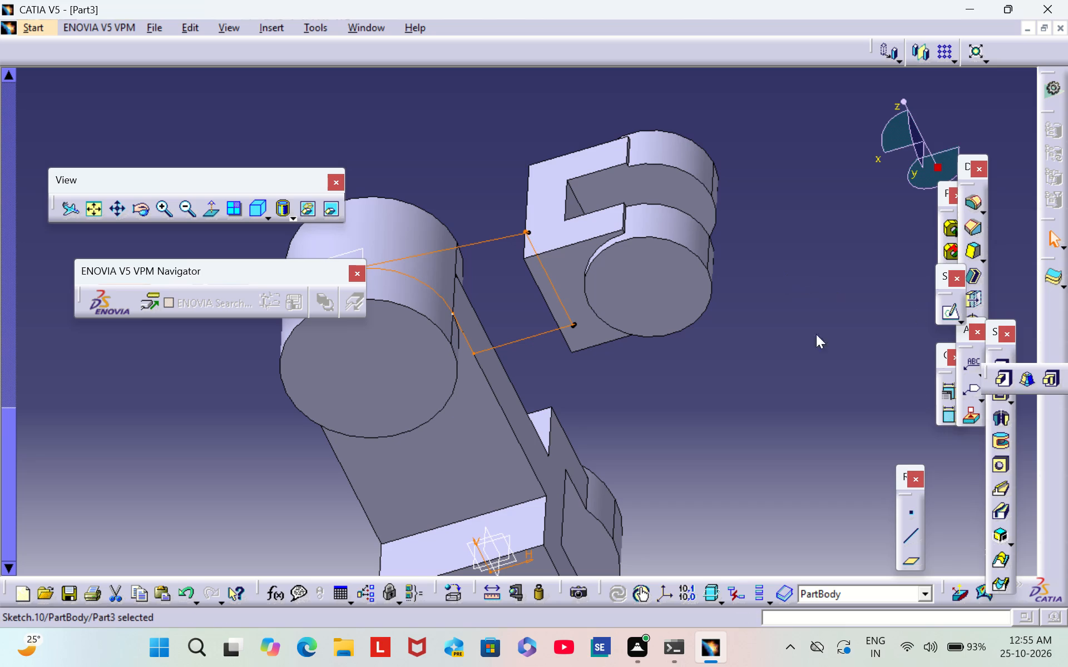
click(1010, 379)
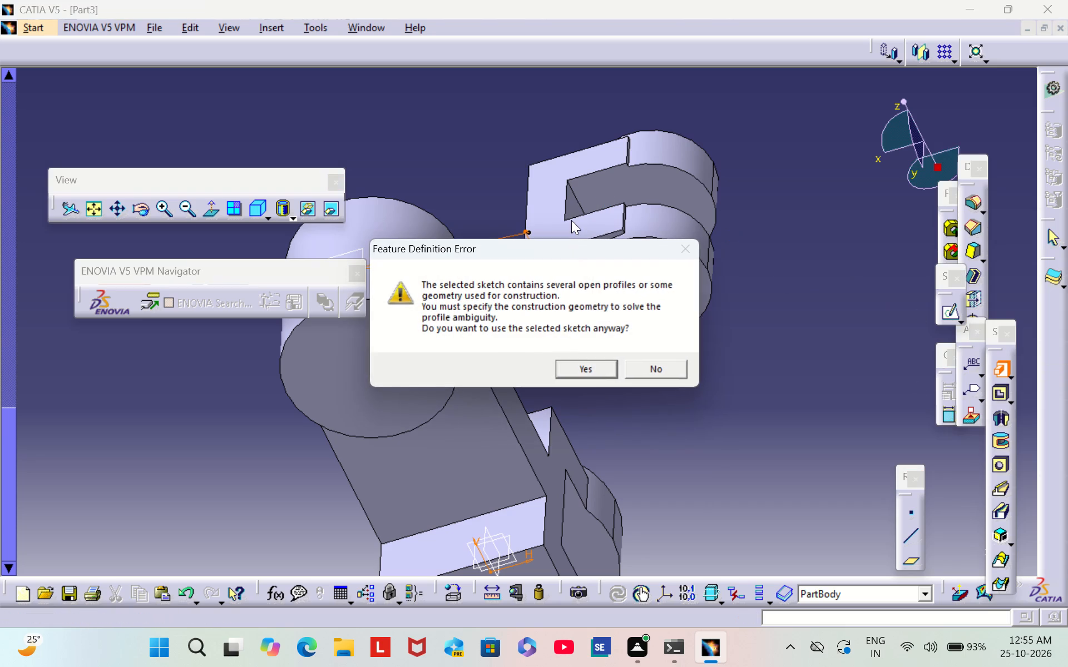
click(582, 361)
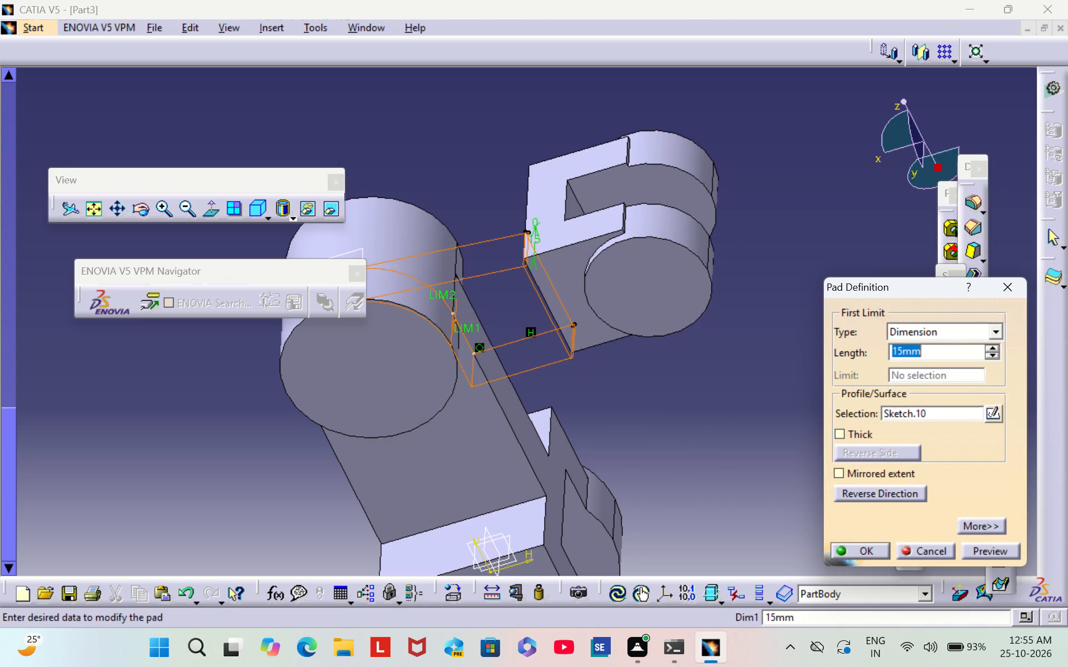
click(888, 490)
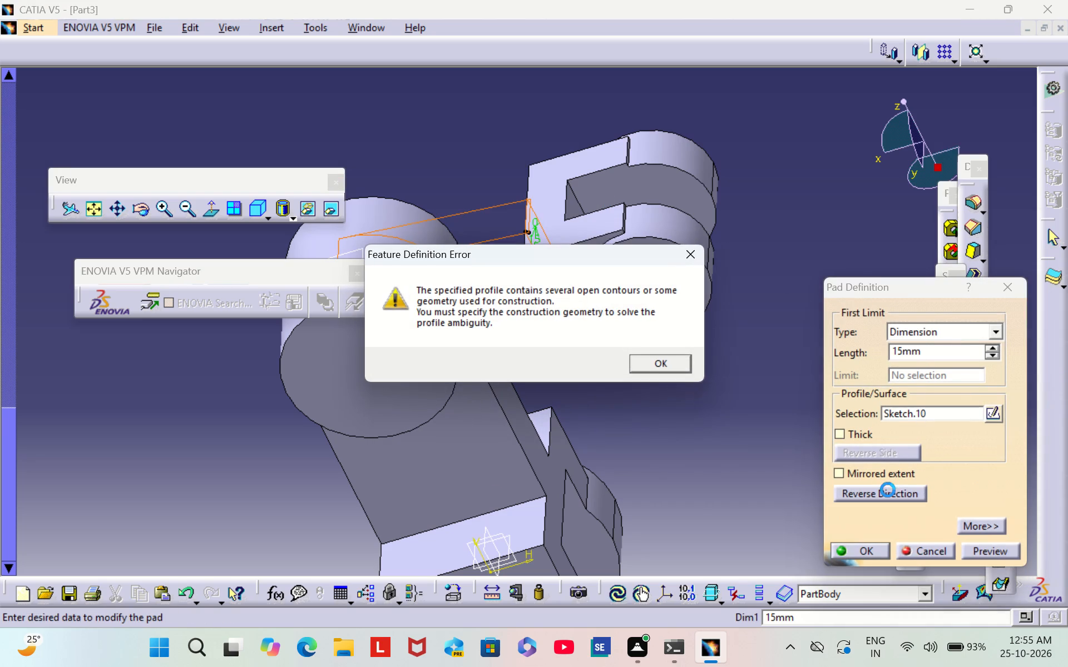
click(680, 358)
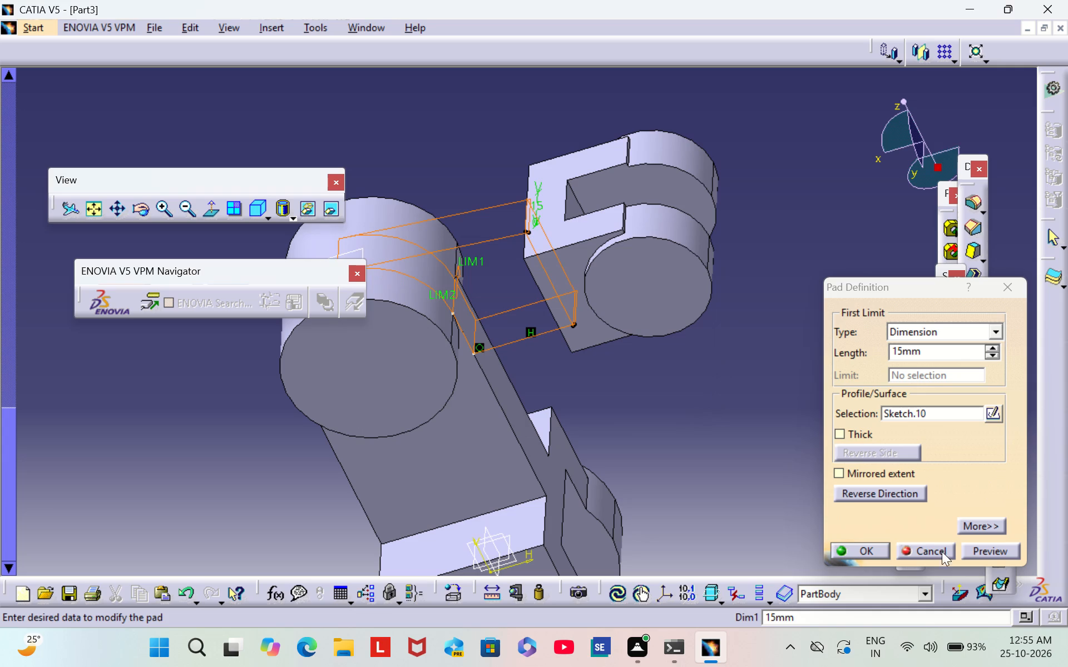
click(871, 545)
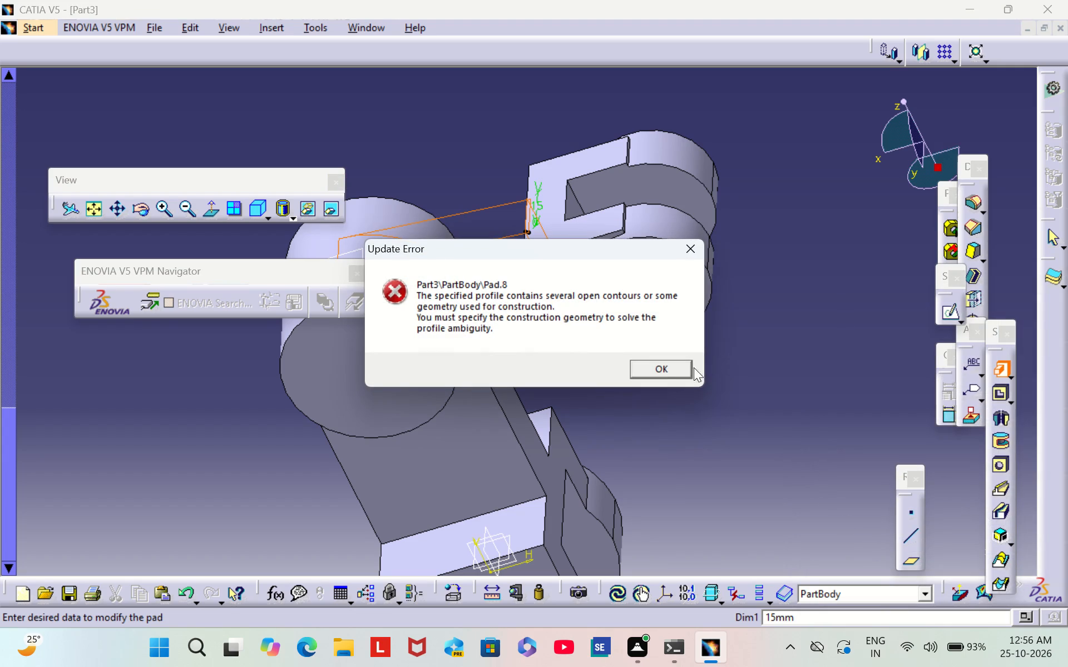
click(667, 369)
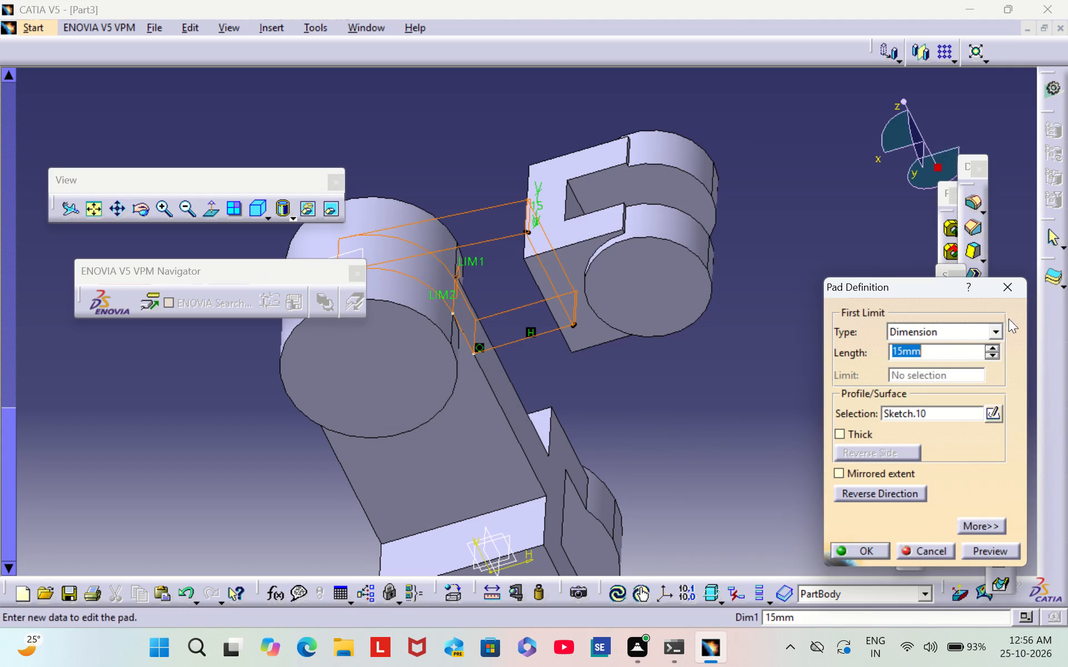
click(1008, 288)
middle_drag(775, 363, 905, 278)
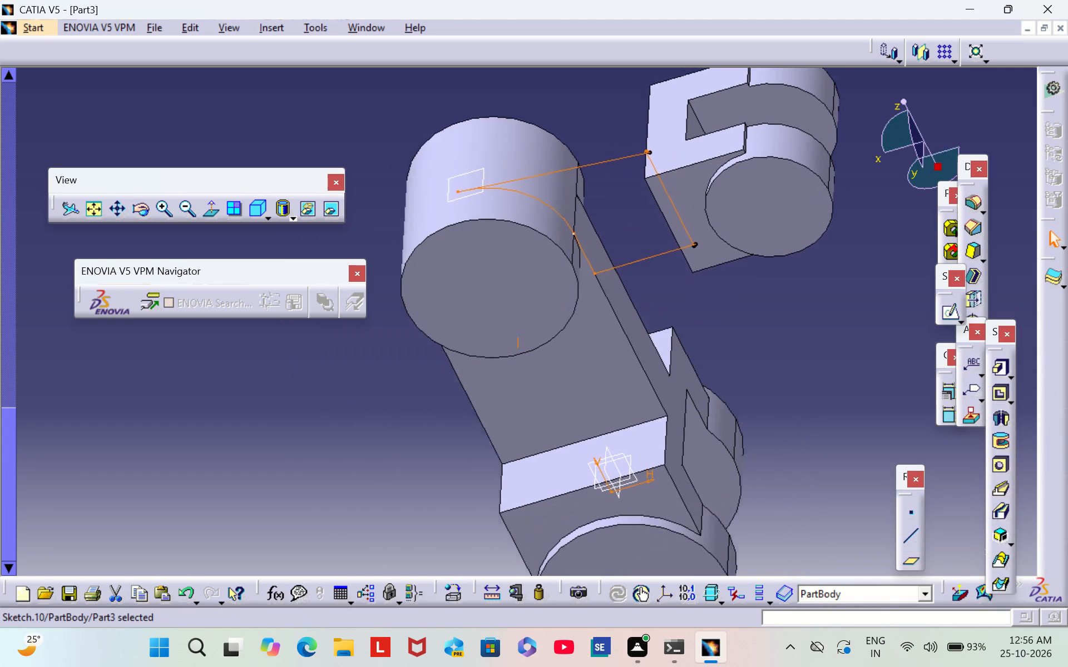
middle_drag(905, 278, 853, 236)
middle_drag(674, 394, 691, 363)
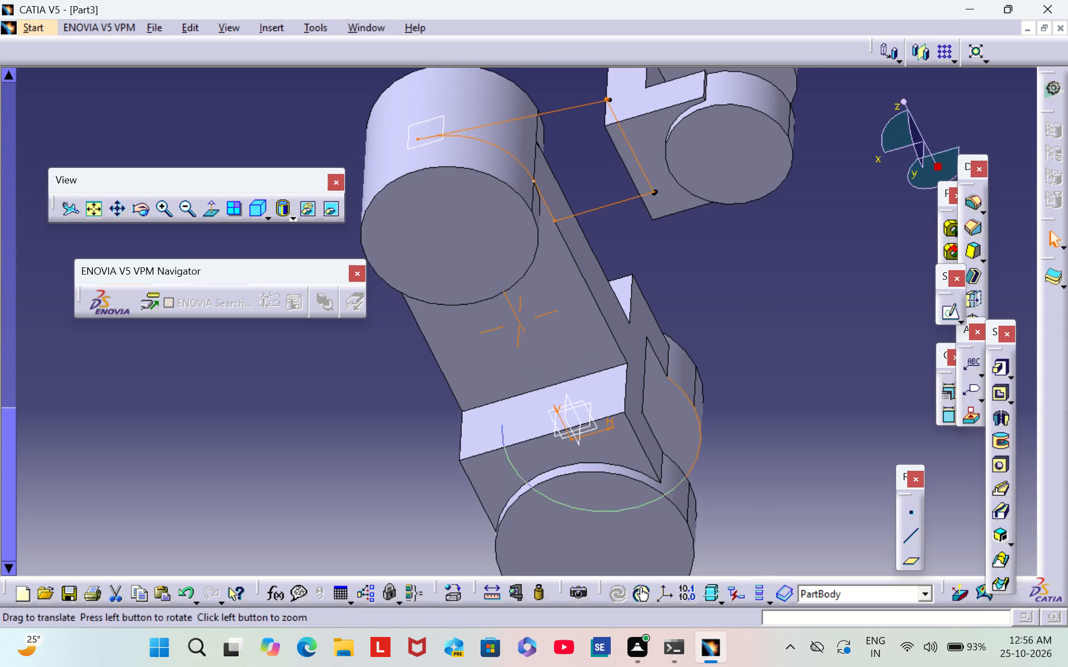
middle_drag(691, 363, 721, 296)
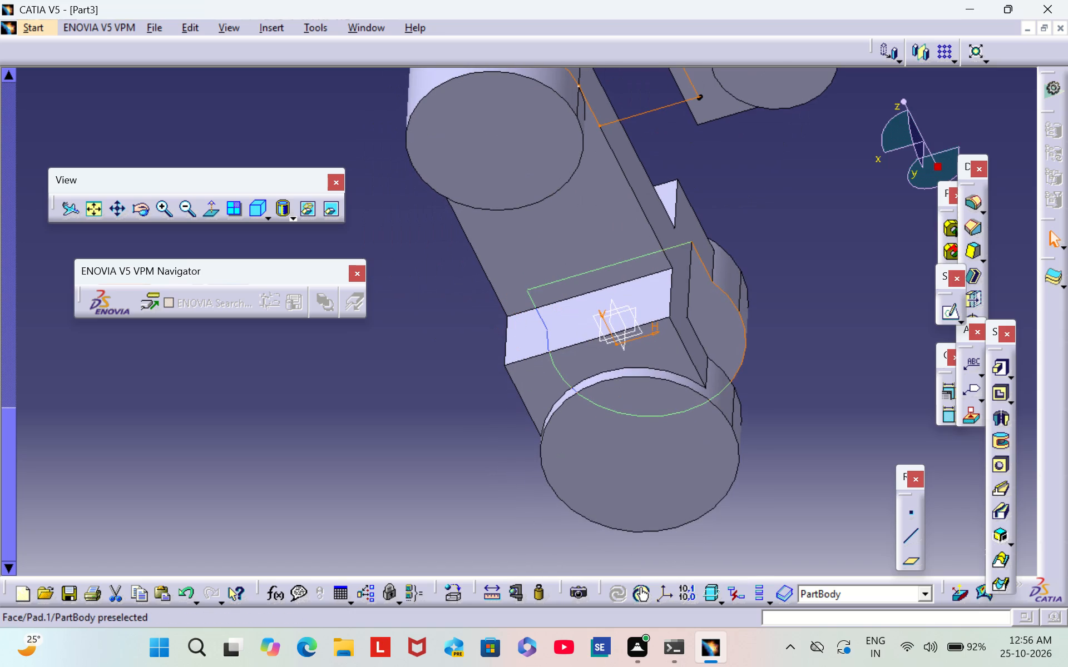
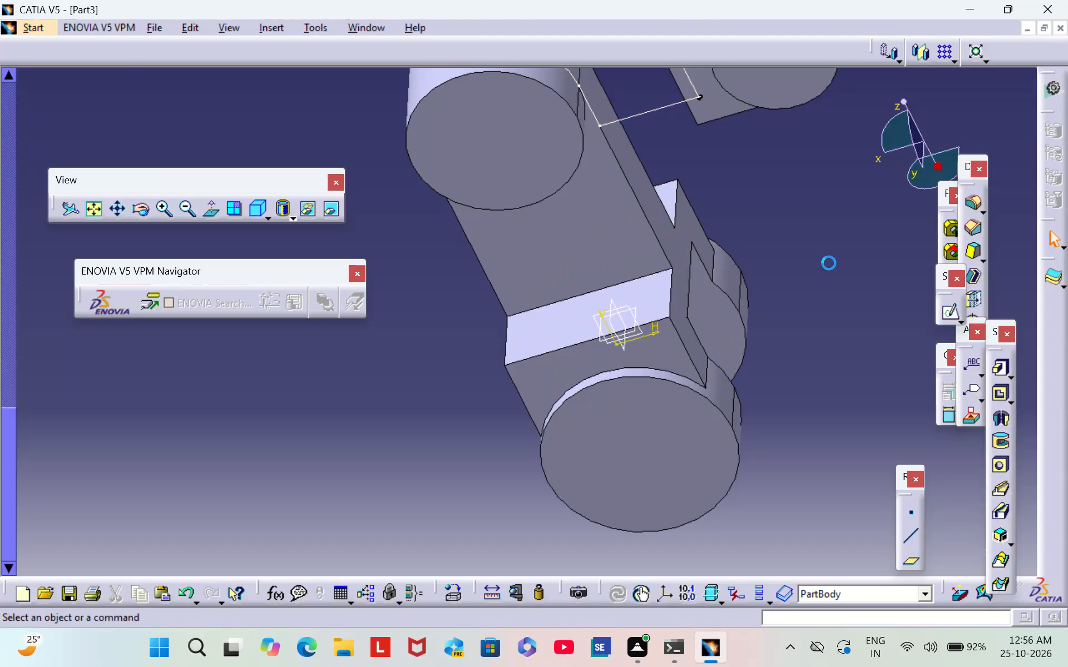
Delete the rounded end pad on the C-block's arms together with its children and aggregated elements.
middle_drag(797, 235, 633, 401)
right_drag(789, 246, 633, 401)
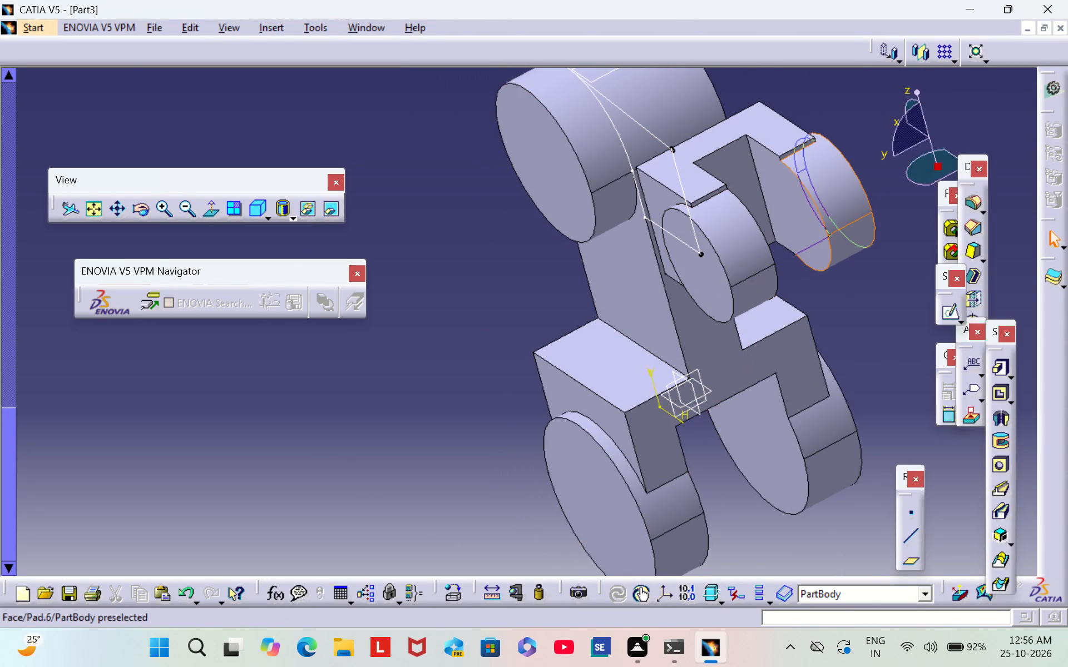
right_click(819, 178)
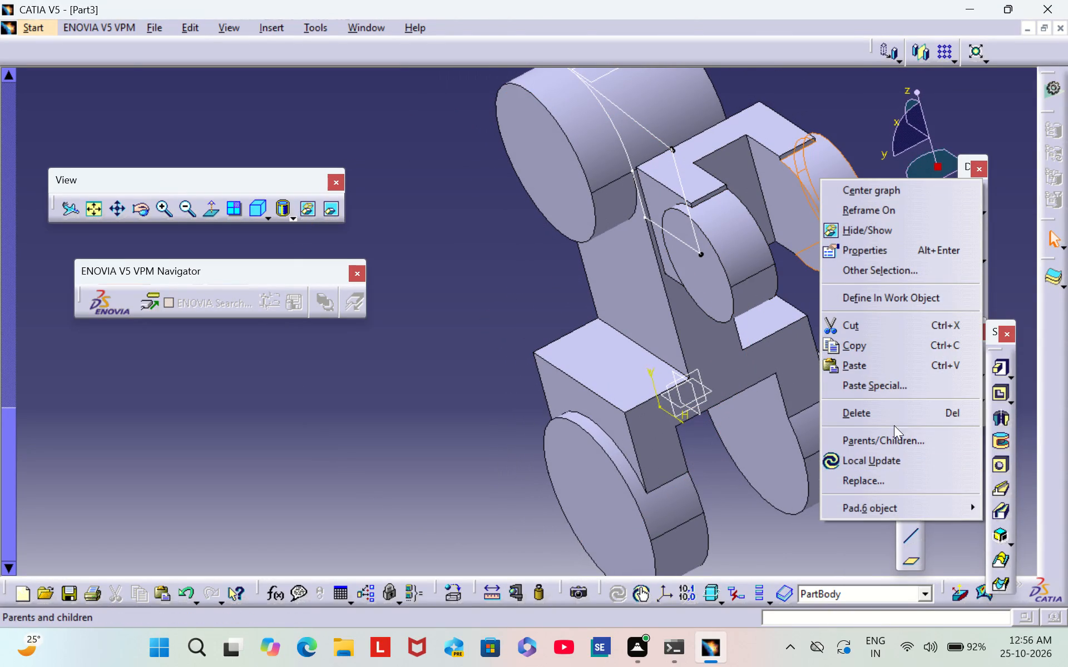
click(889, 413)
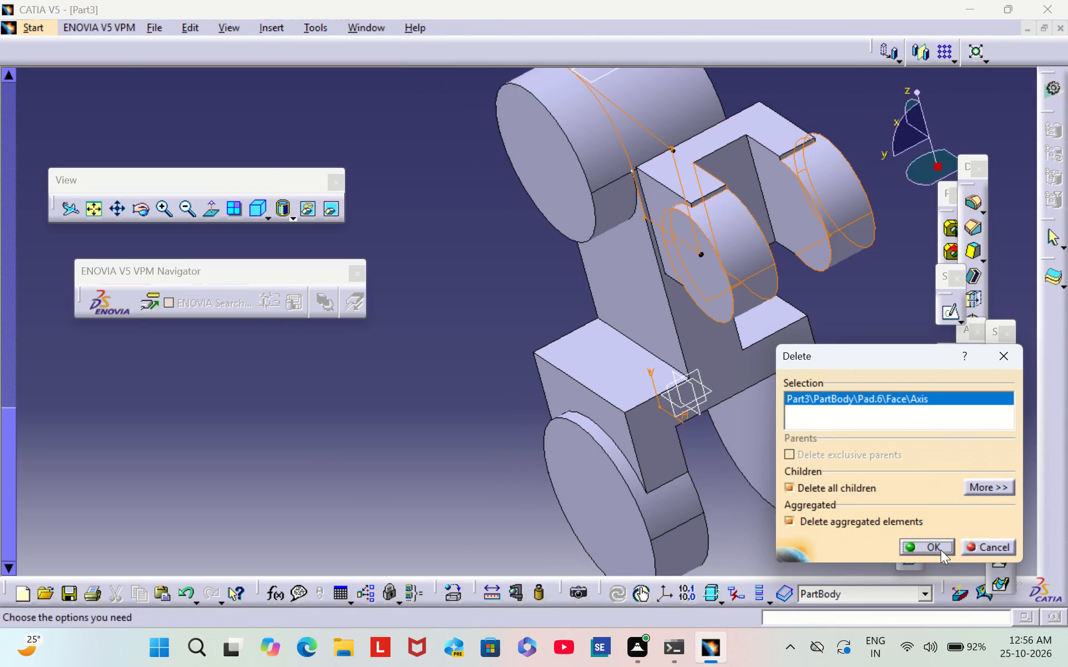
click(941, 550)
Delete the C-block pad beside the post, including its aggregated elements.
right_click(715, 255)
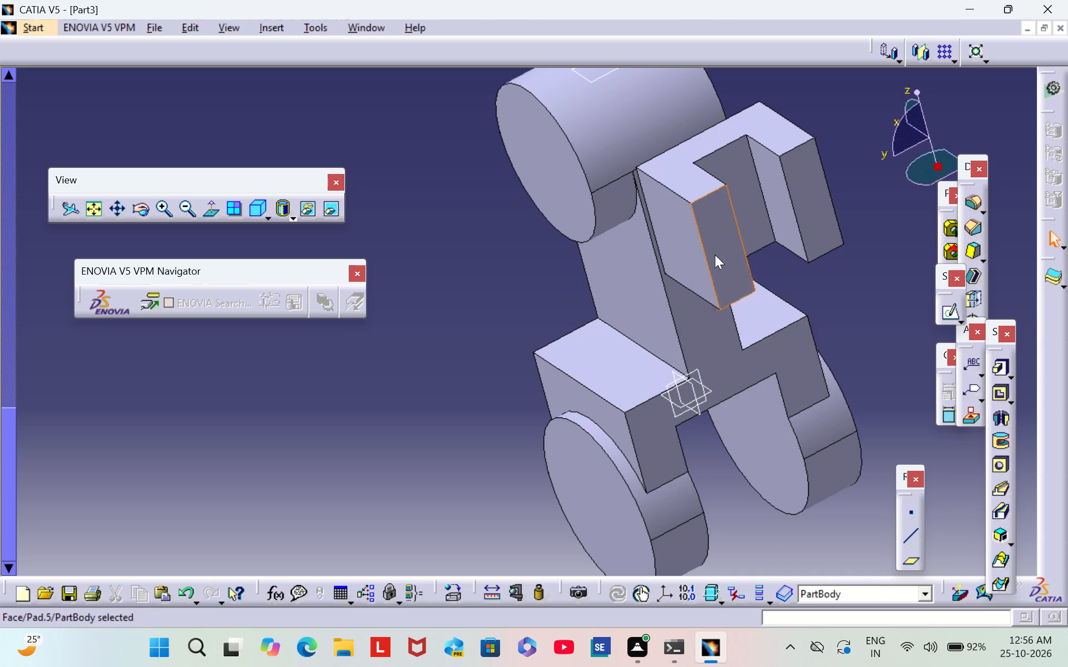
click(804, 497)
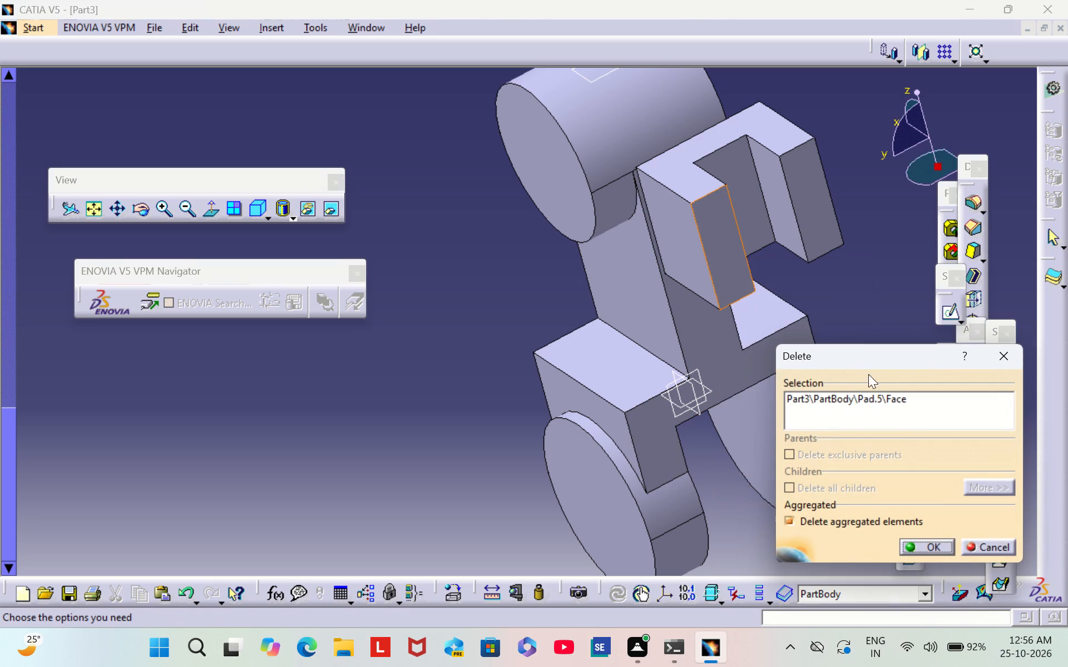
click(941, 549)
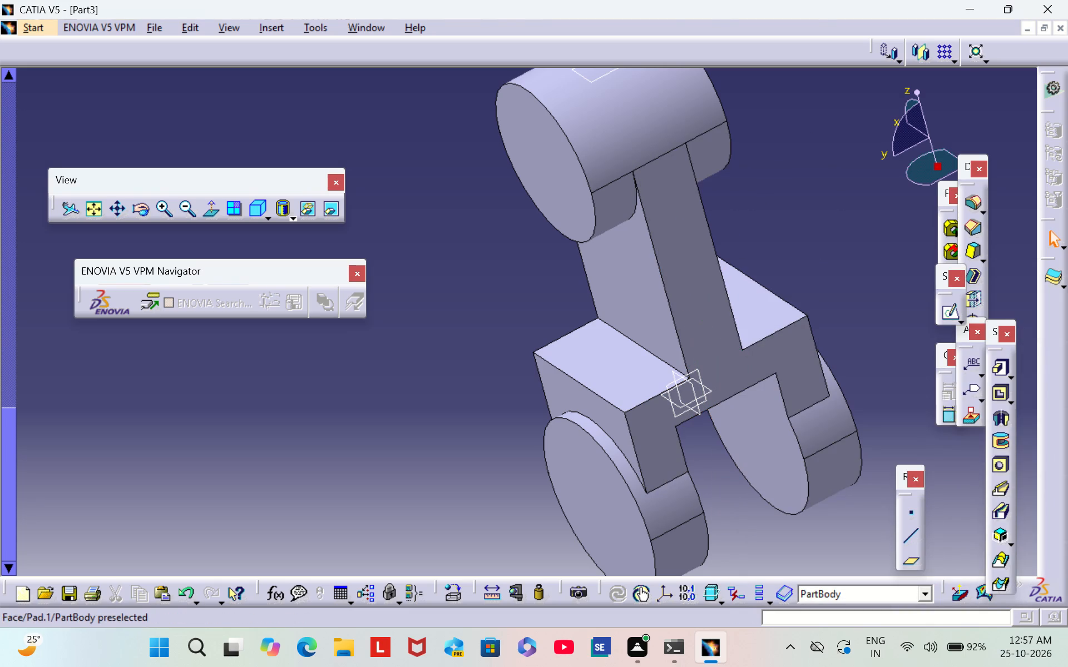
Delete the reference plane at the large top cylinder.
scroll(498, 329, down, 1)
middle_drag(498, 329, 646, 295)
right_drag(498, 327, 646, 295)
middle_drag(764, 200, 770, 267)
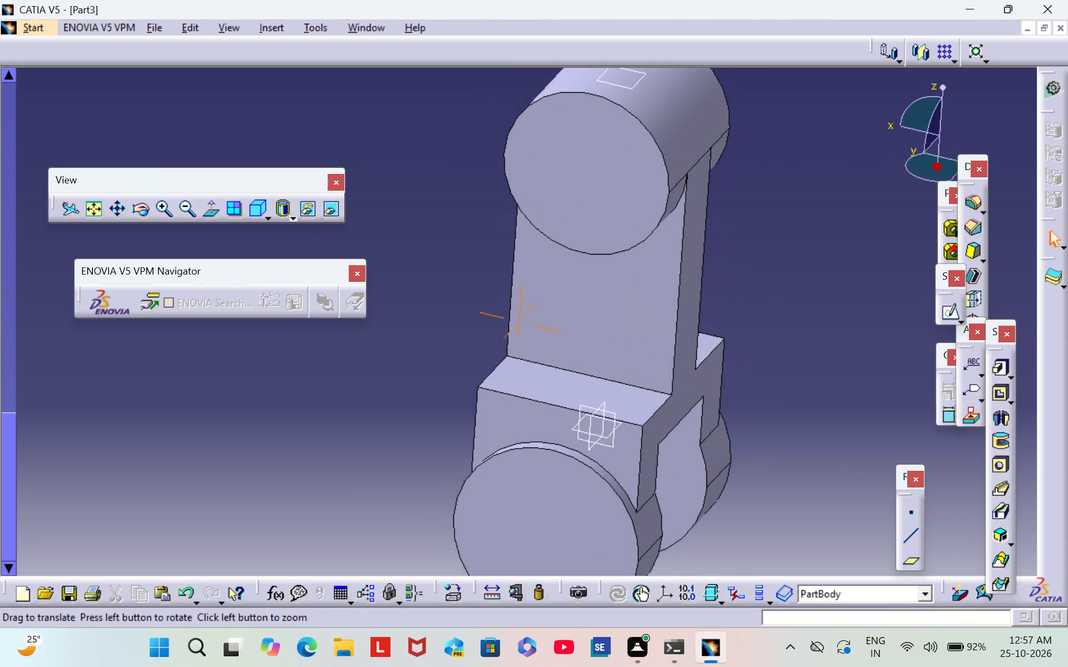
middle_drag(770, 267, 767, 287)
right_click(635, 143)
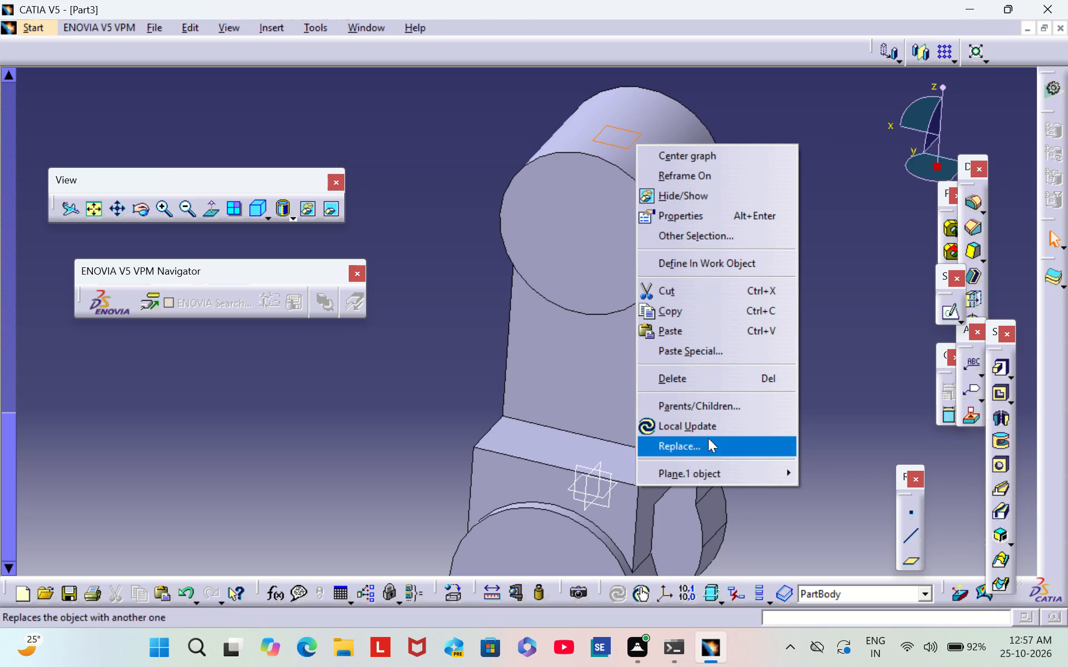
click(716, 389)
click(705, 380)
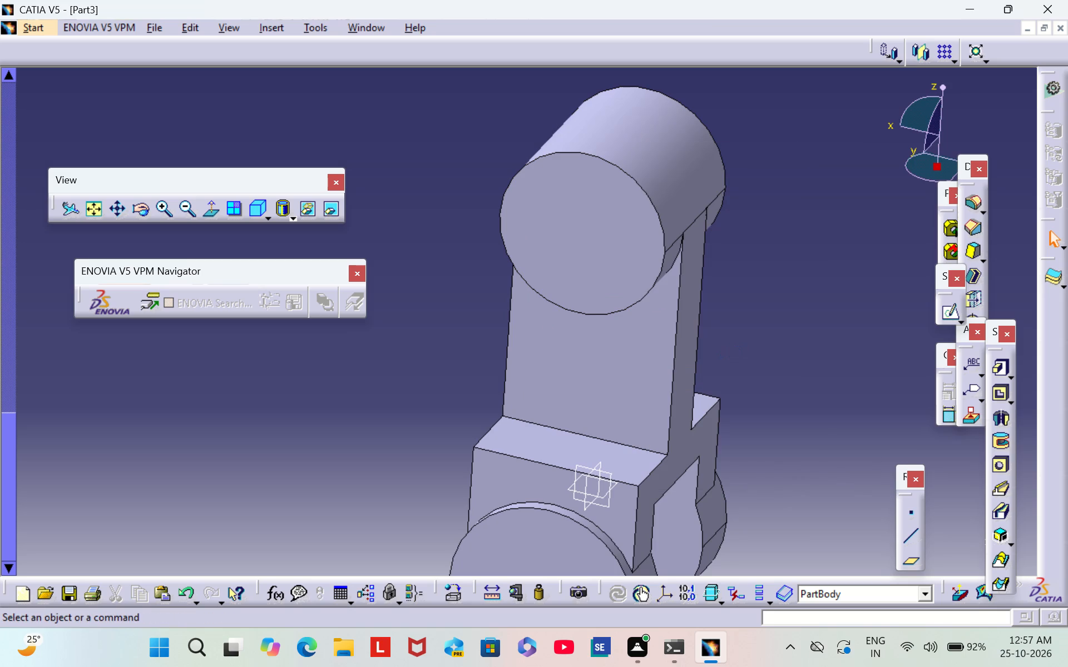
Open a sketch on the outer flat face of the leg disc on the mirrored side.
click(769, 332)
middle_drag(767, 329, 820, 180)
scroll(767, 329, down, 1)
right_drag(768, 326, 820, 179)
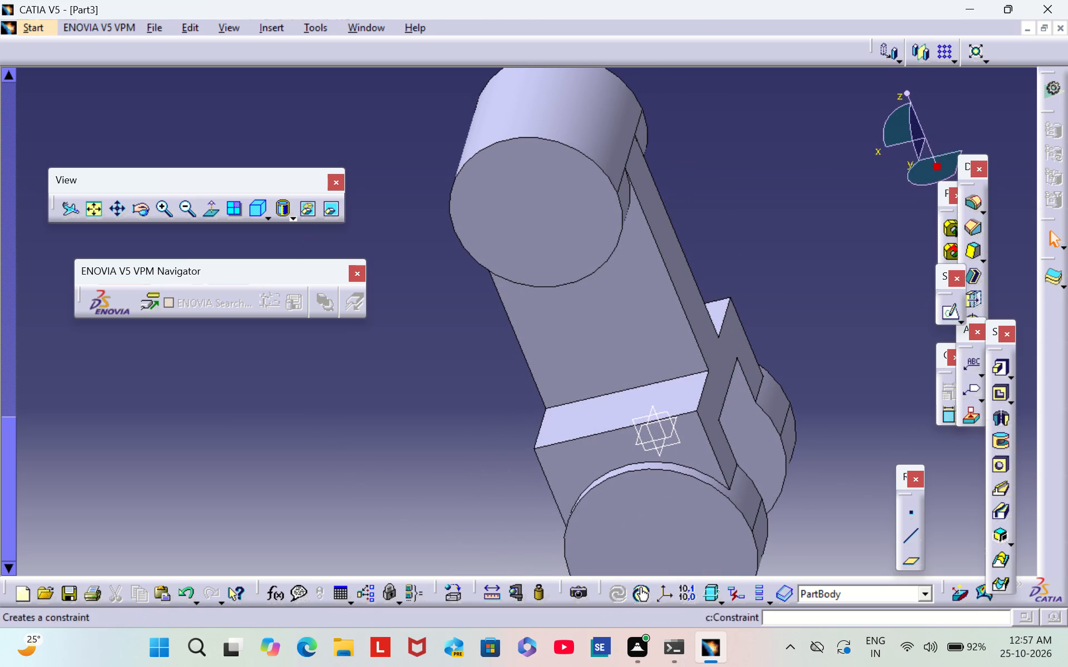
double_click(188, 212)
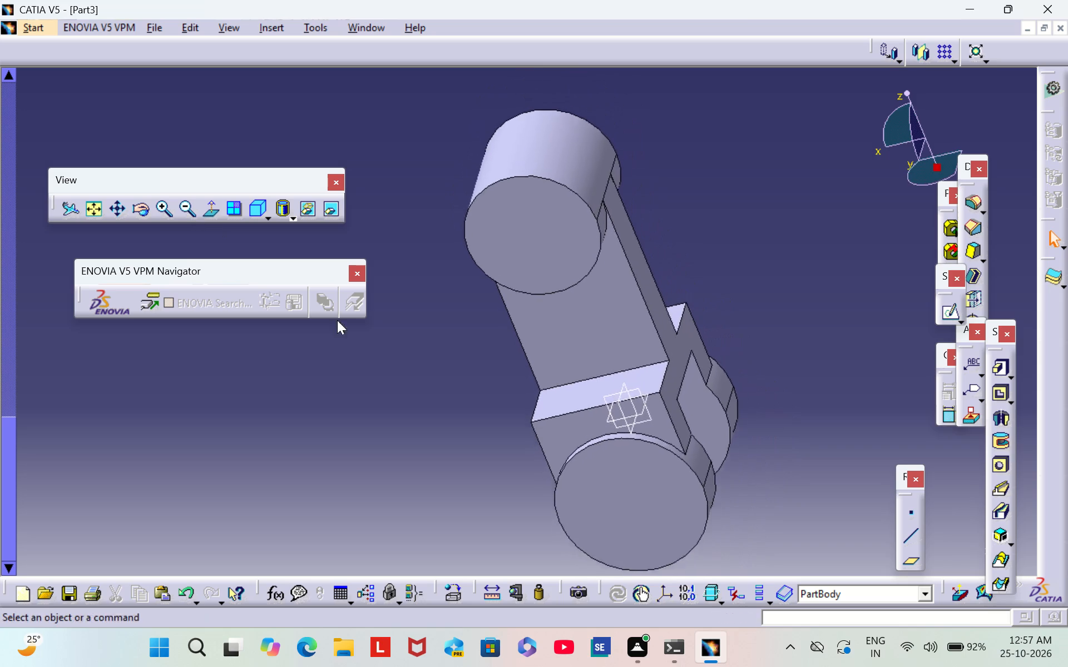
middle_drag(408, 344, 607, 303)
right_drag(411, 344, 587, 317)
scroll(411, 344, down, 1)
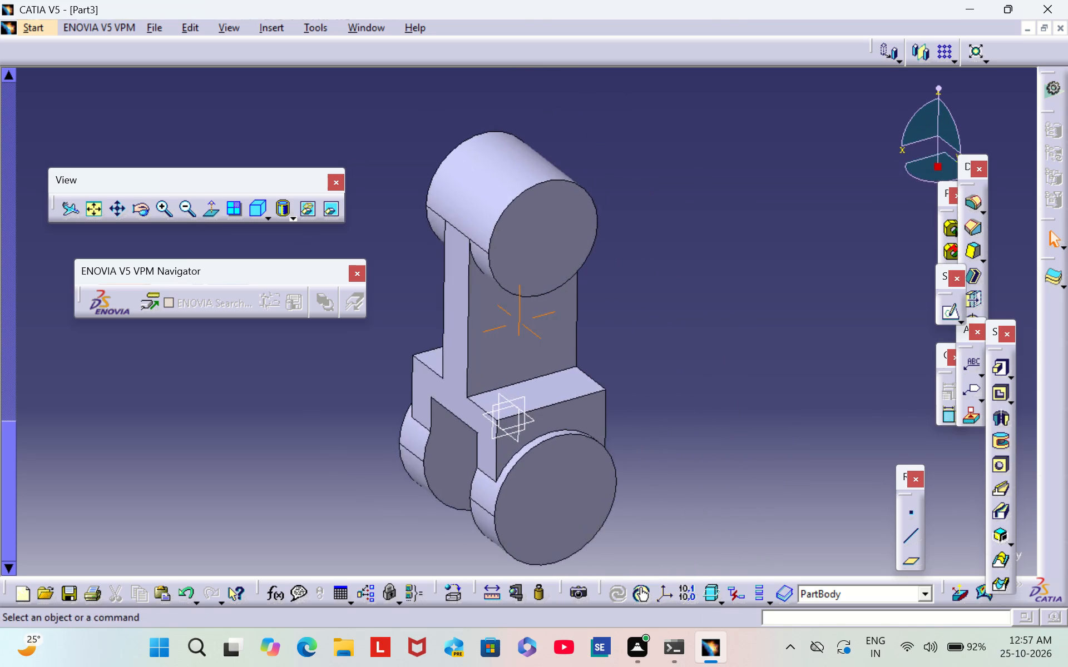
middle_drag(607, 303, 584, 341)
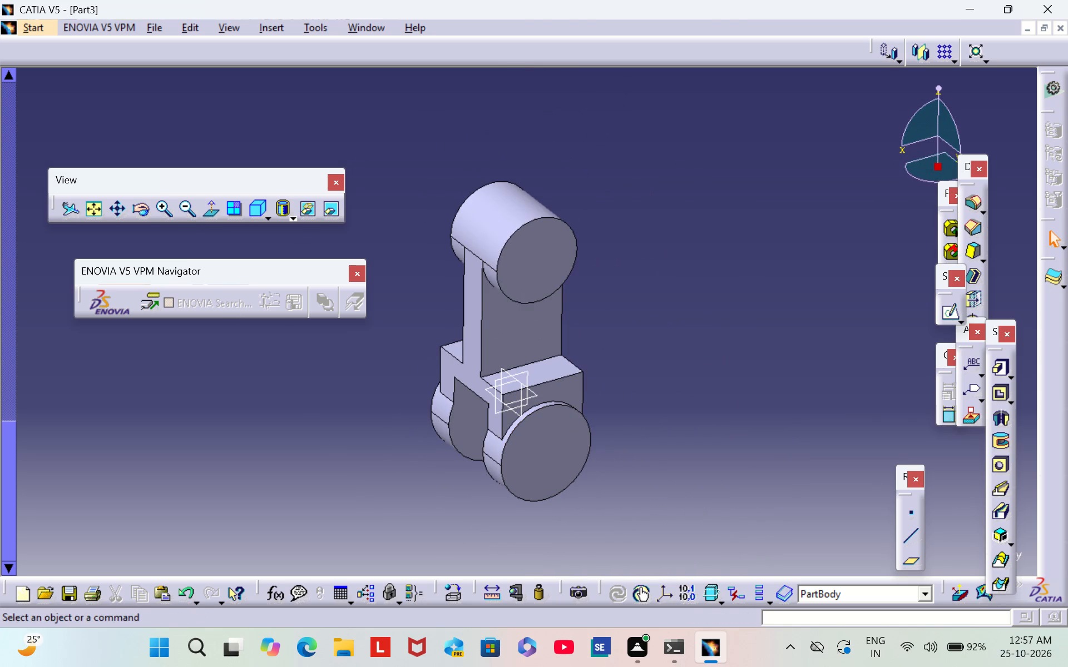
triple_click(171, 211)
click(656, 354)
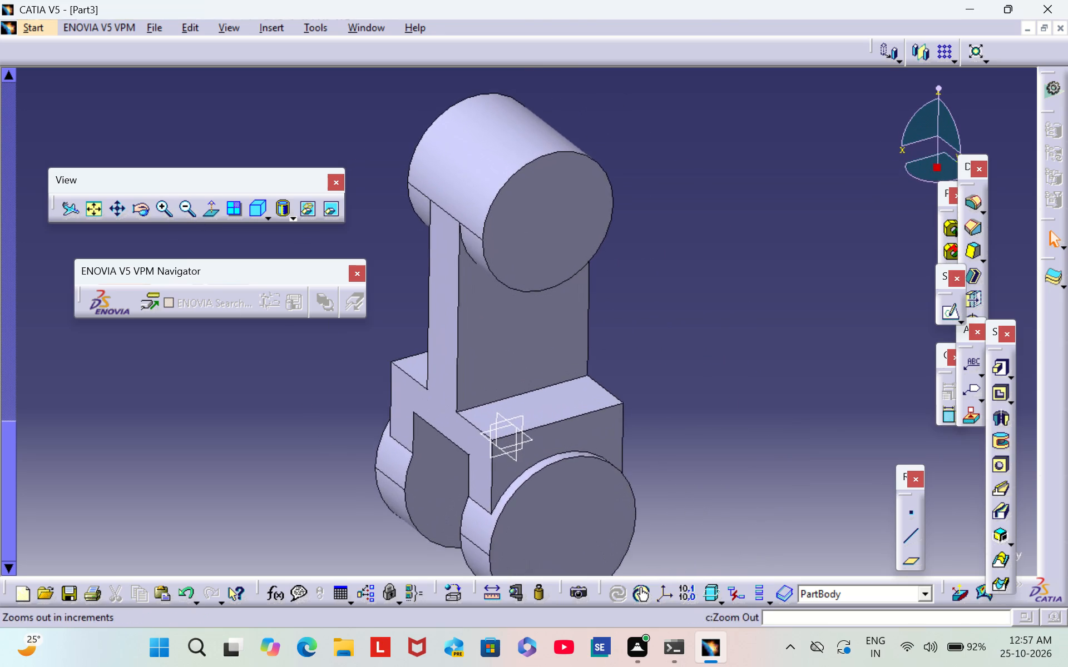
middle_drag(657, 354, 677, 303)
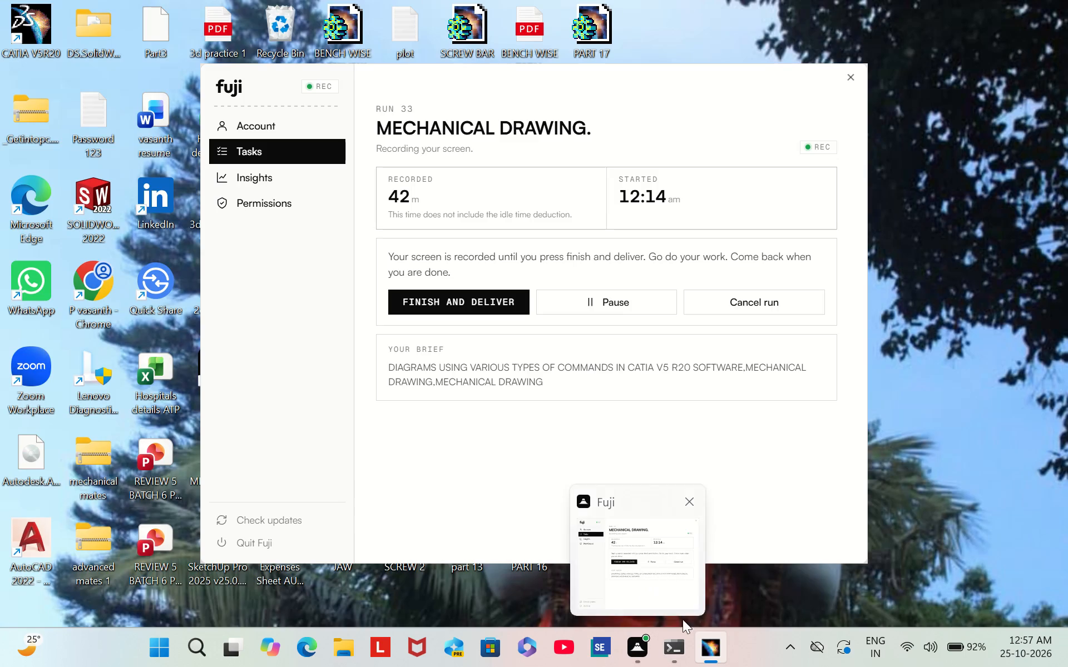
click(623, 482)
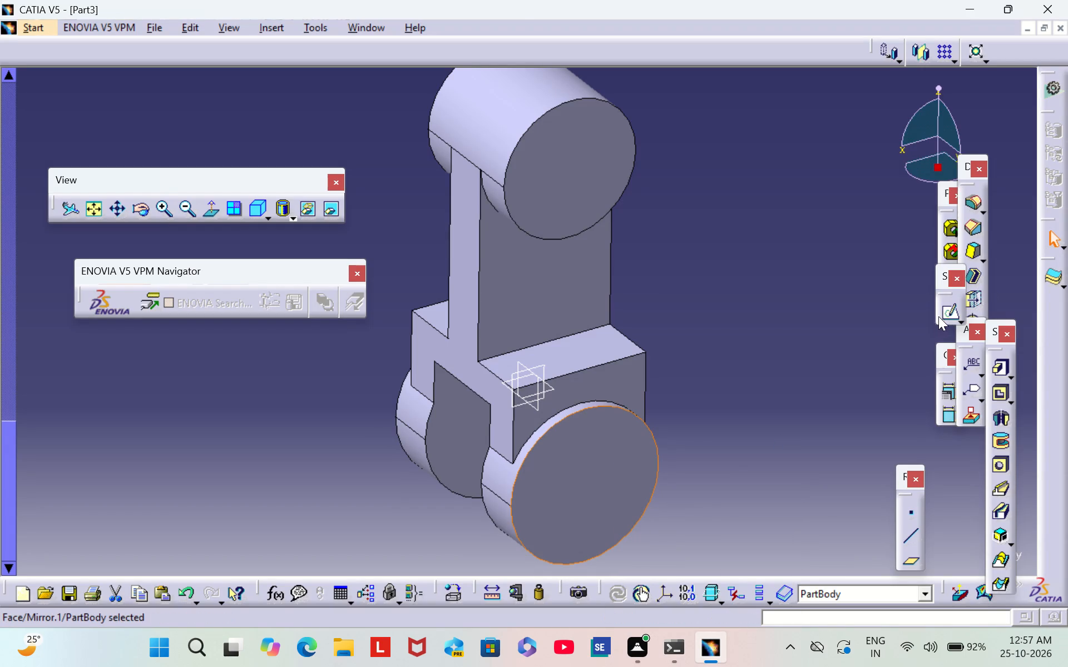
click(951, 310)
middle_drag(823, 397, 728, 267)
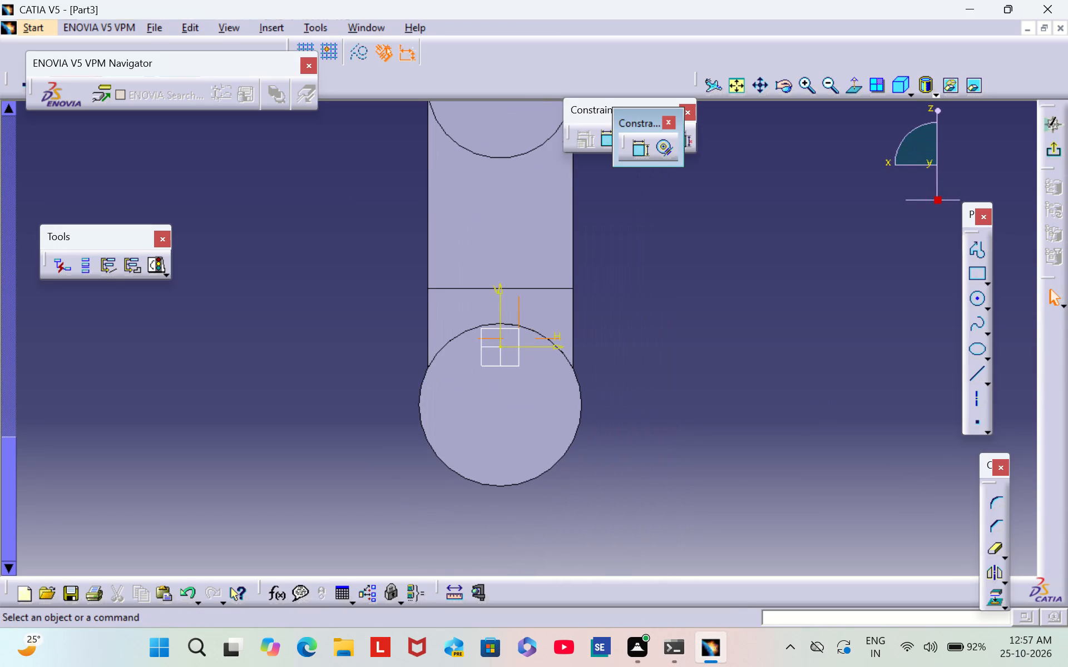
middle_drag(728, 267, 728, 268)
Draw a circle inside the leg disc on the vertical axis and set its diameter to 32 mm.
click(981, 304)
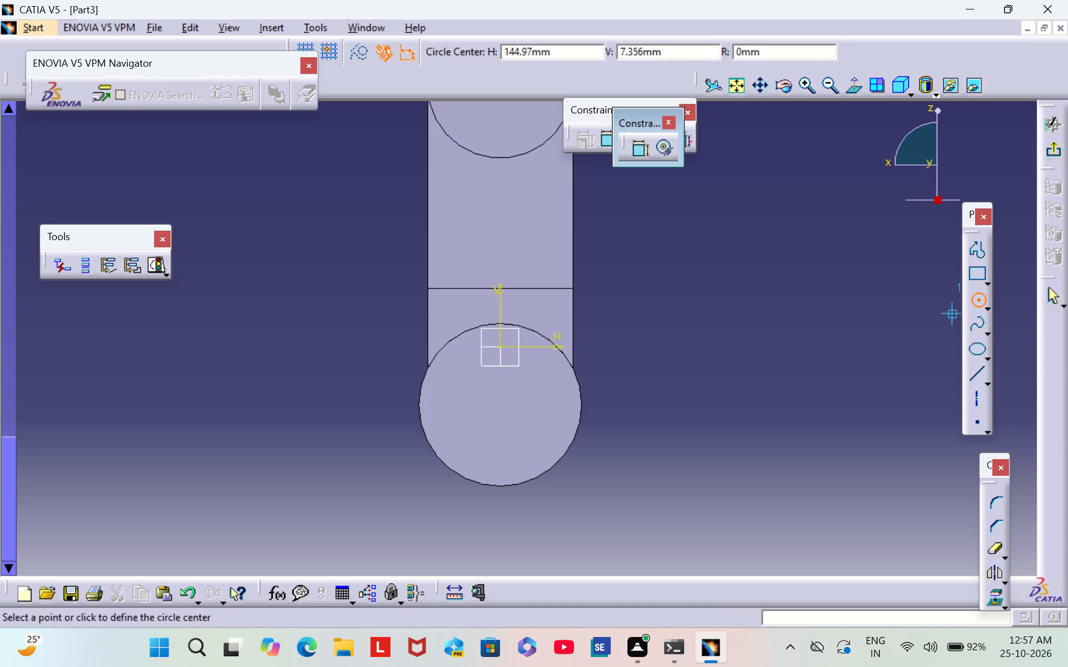
click(498, 405)
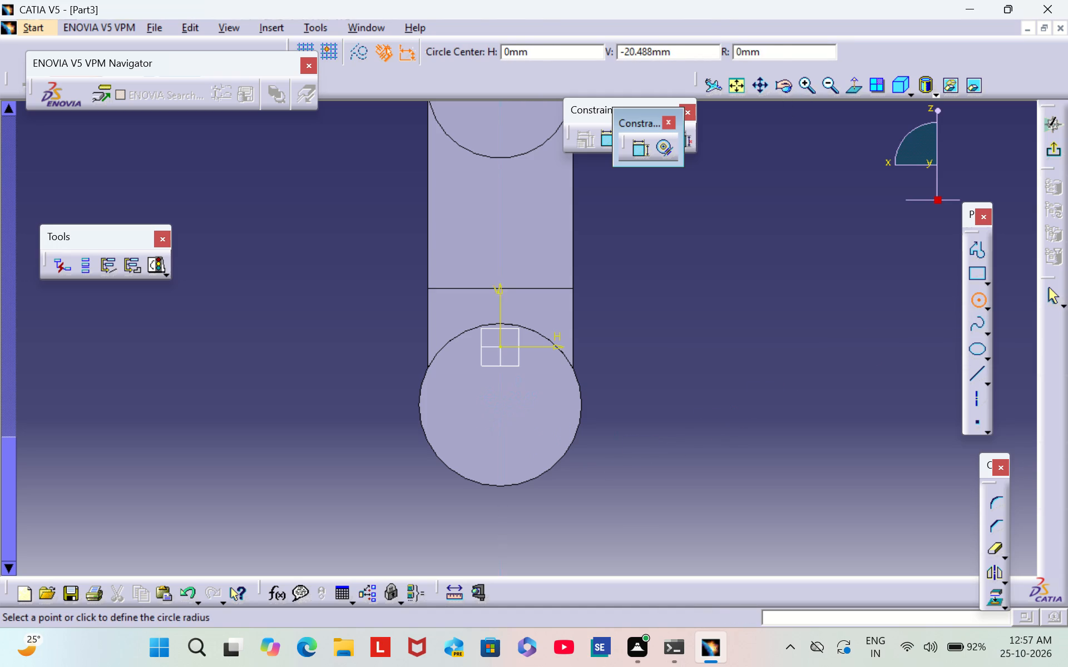
click(542, 427)
click(710, 359)
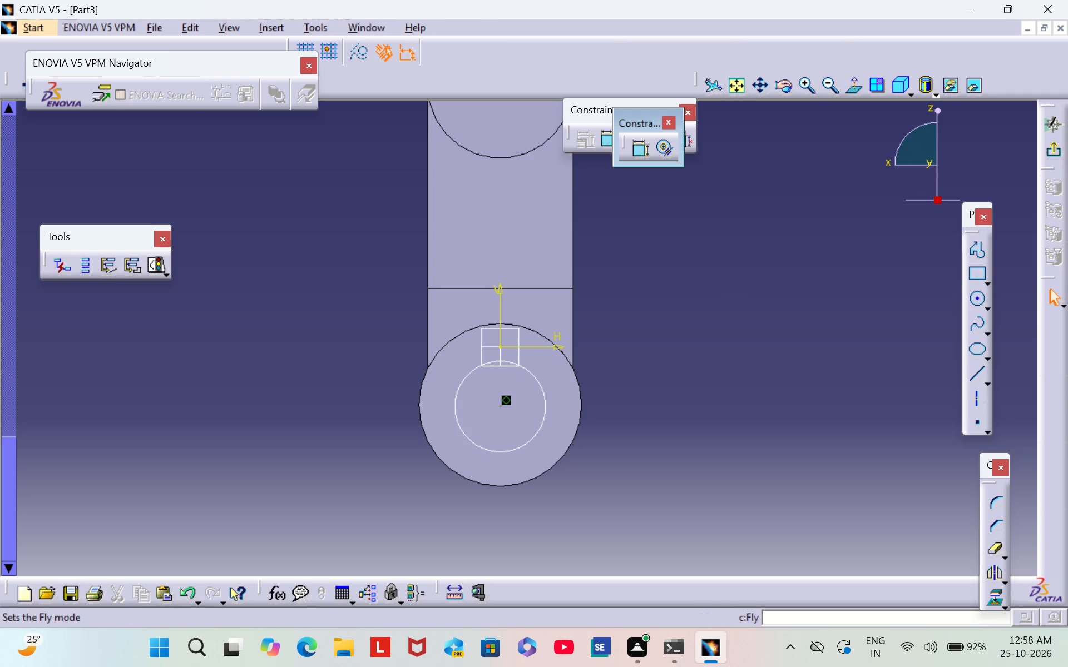
click(644, 147)
click(543, 392)
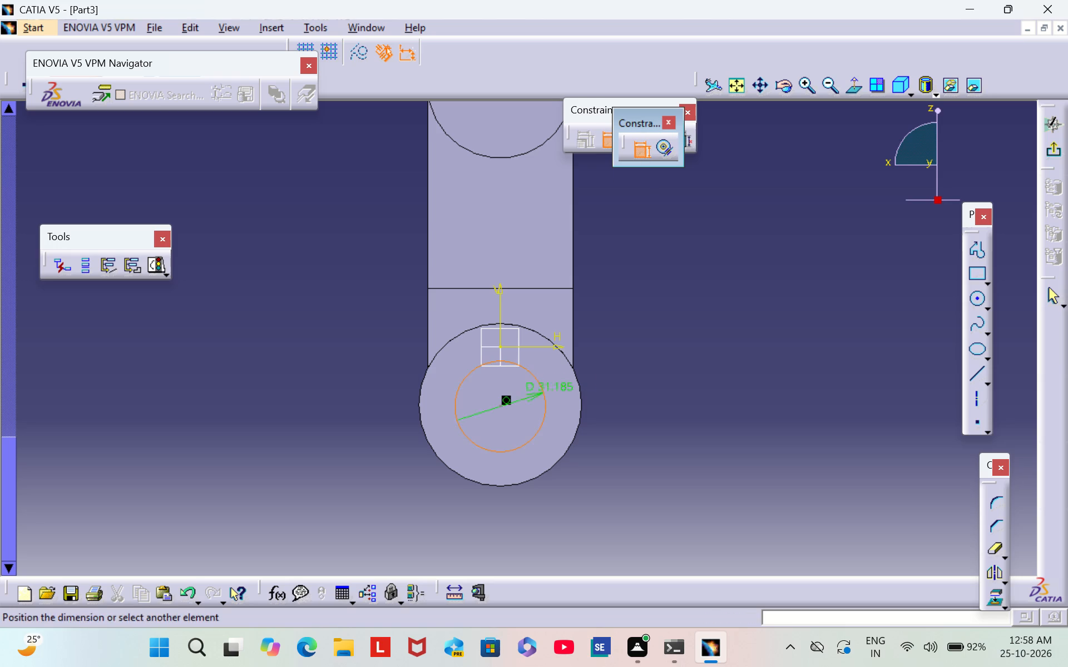
click(671, 340)
double_click(672, 339)
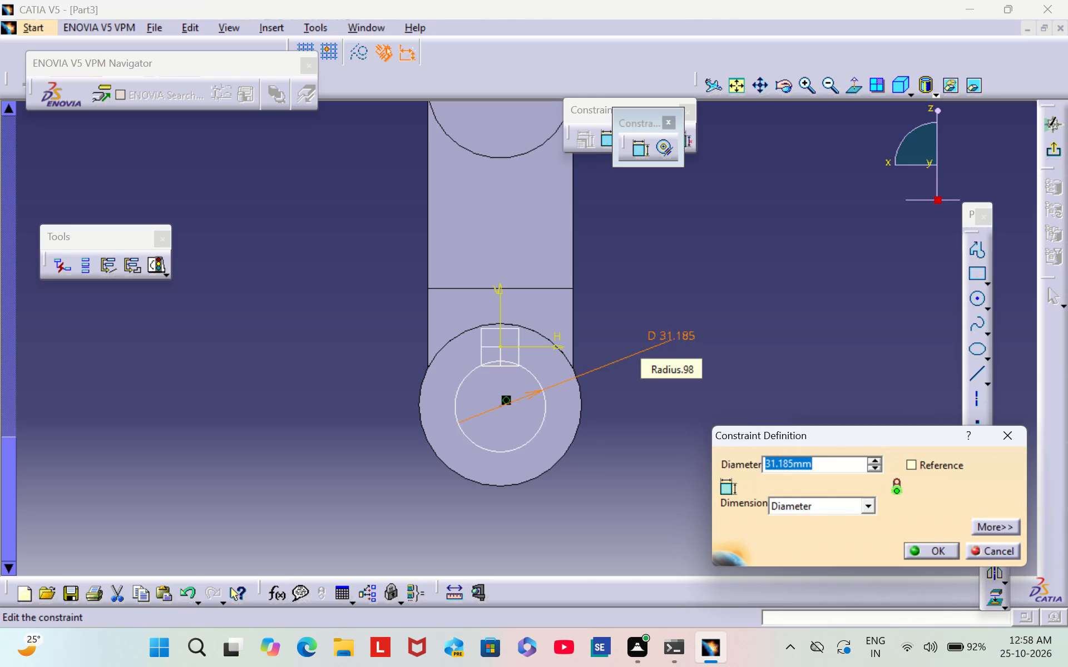
key(BackSpace)
text(32)
key(Return)
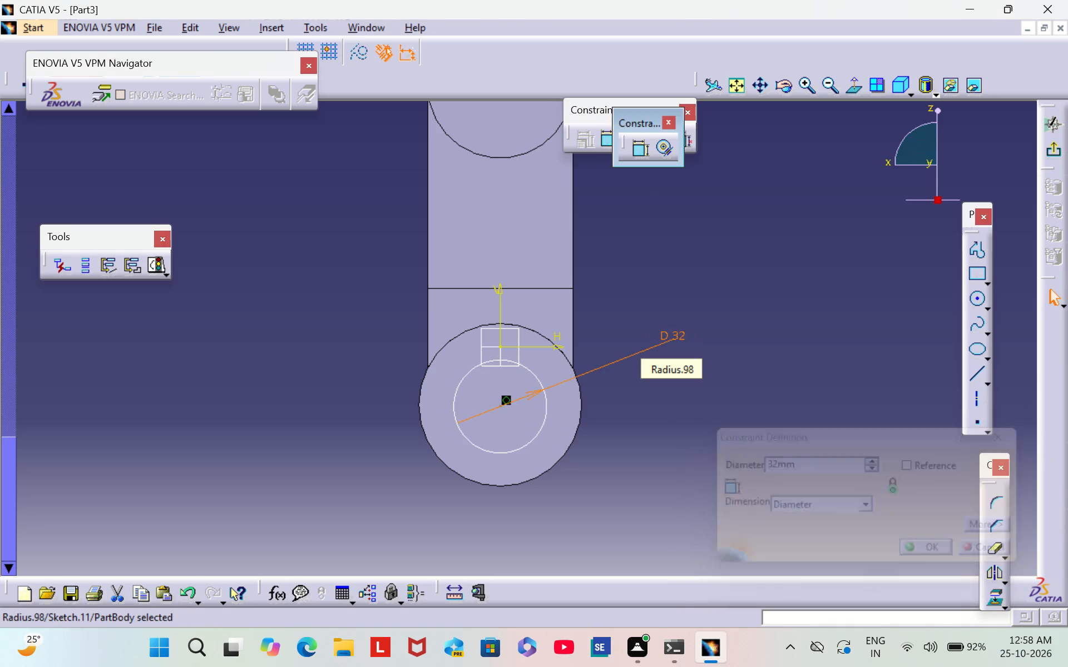
click(690, 397)
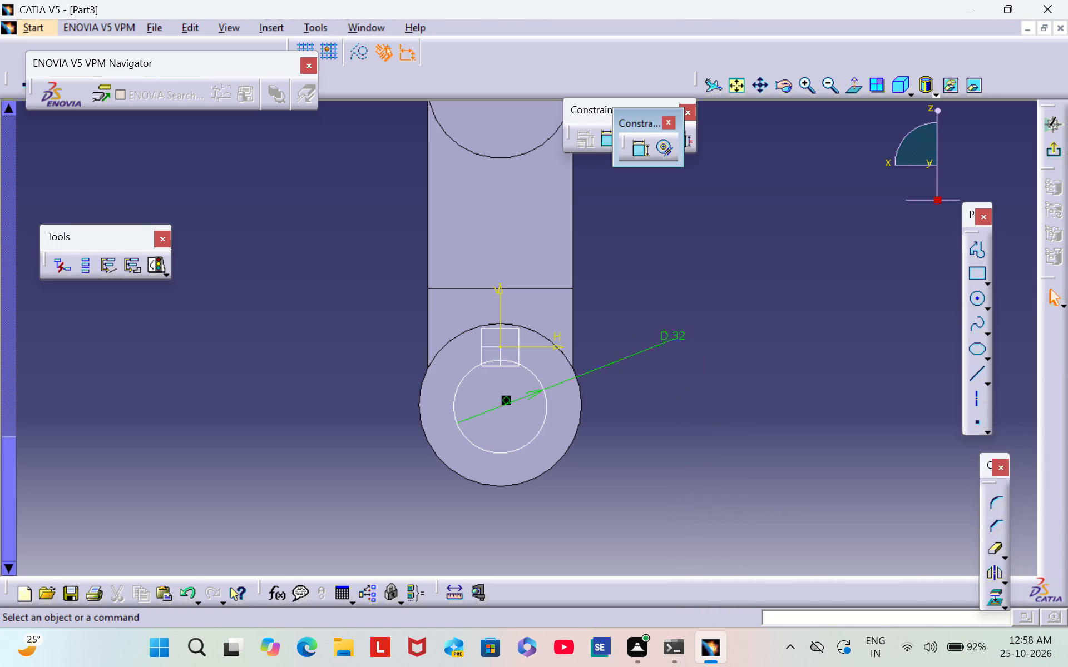
Set the distance from the circle's centre to the leg disc's outer edge to 30 mm and exit the sketch.
double_click(637, 155)
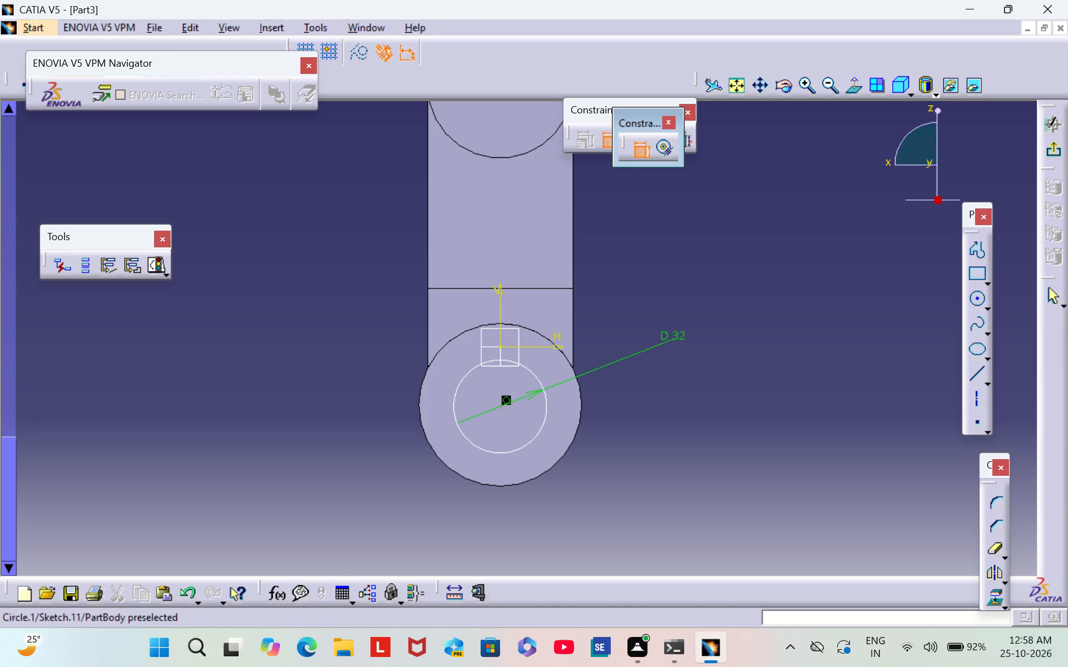
click(502, 405)
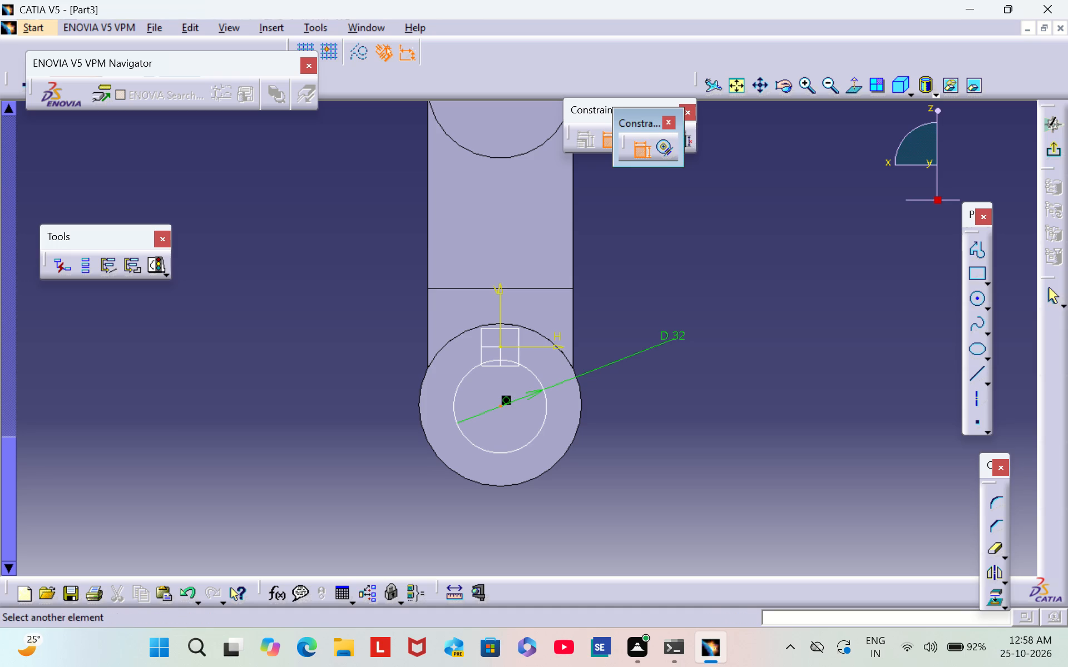
click(582, 401)
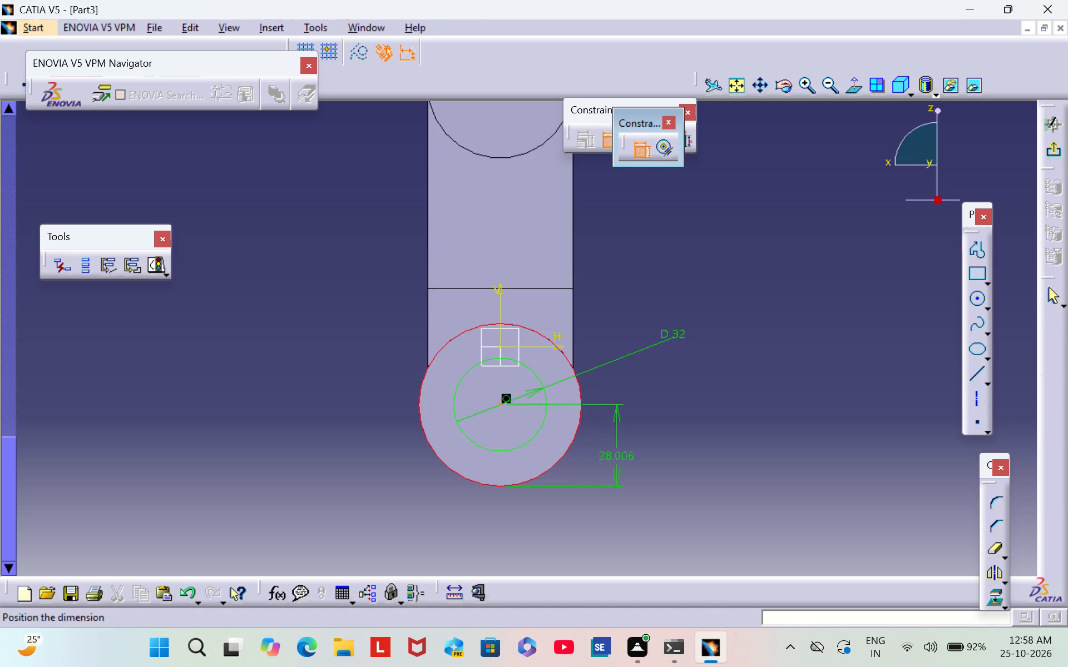
click(624, 446)
double_click(621, 440)
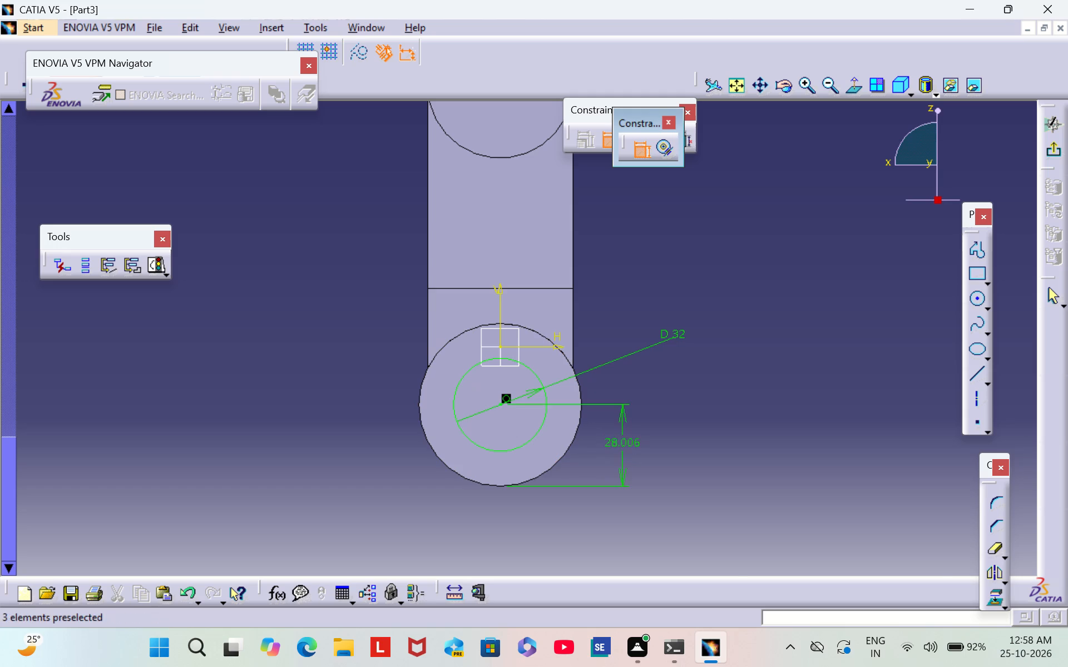
key(BackSpace)
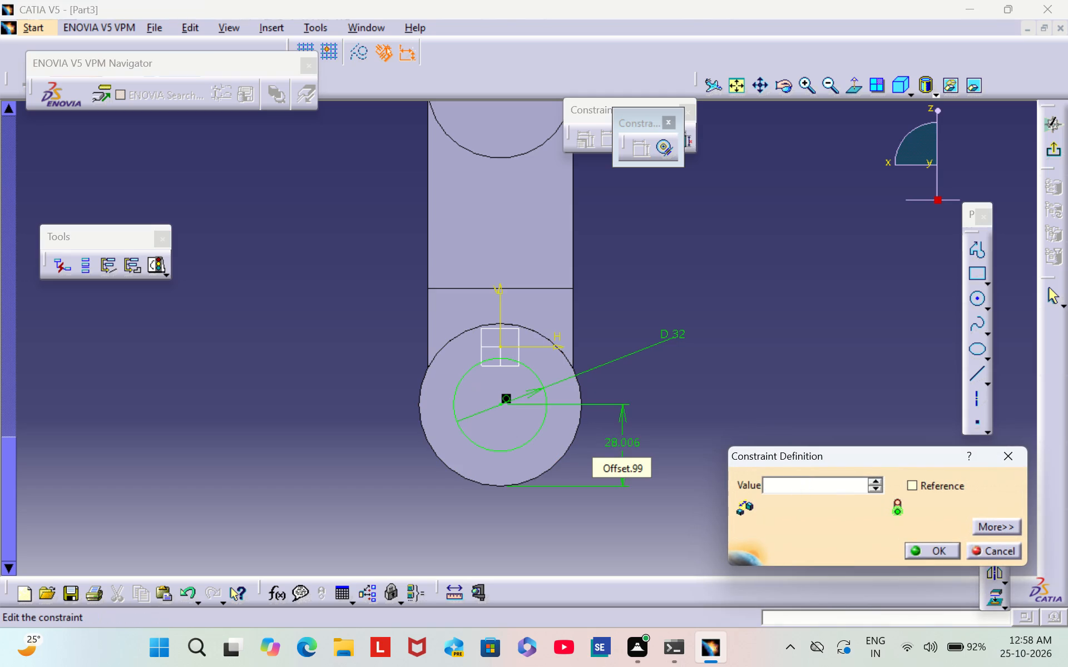
text(30)
key(Return)
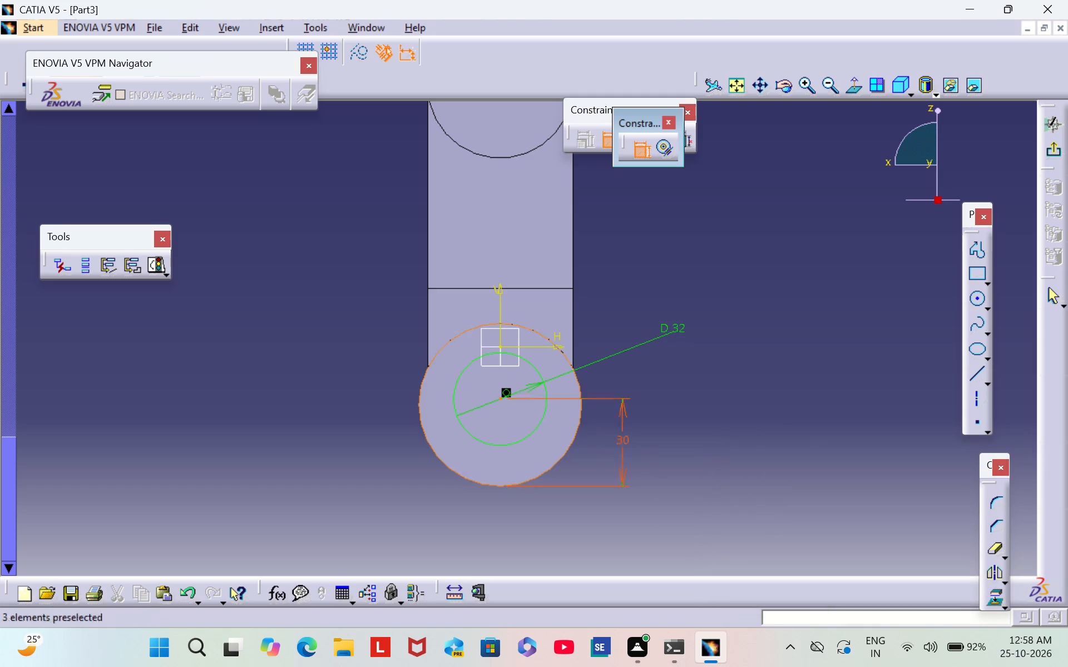
click(762, 383)
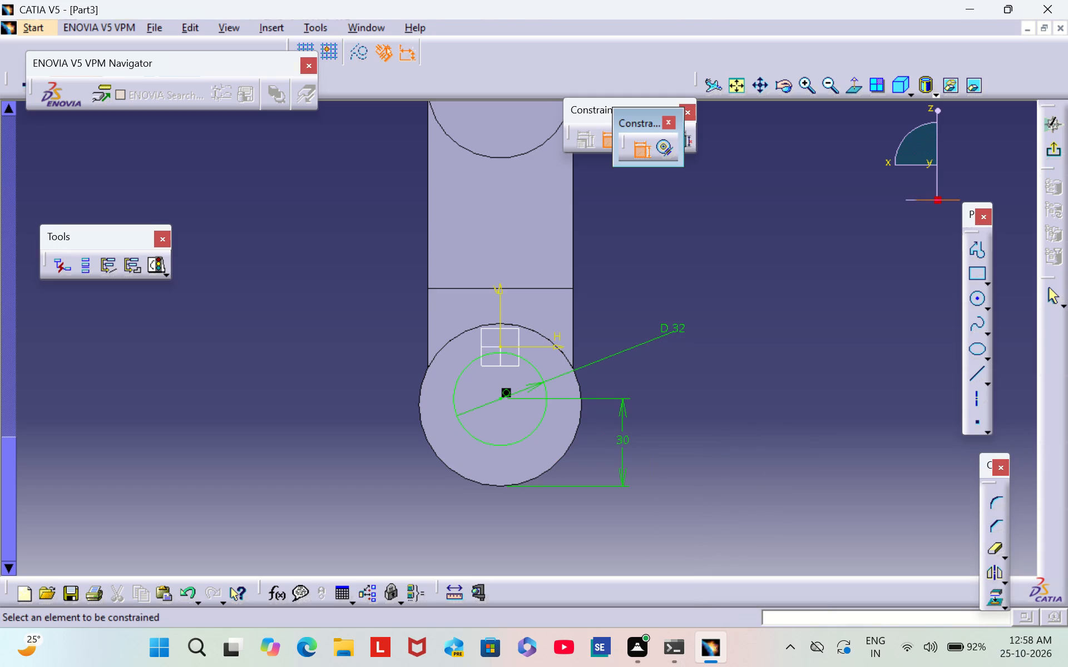
click(640, 153)
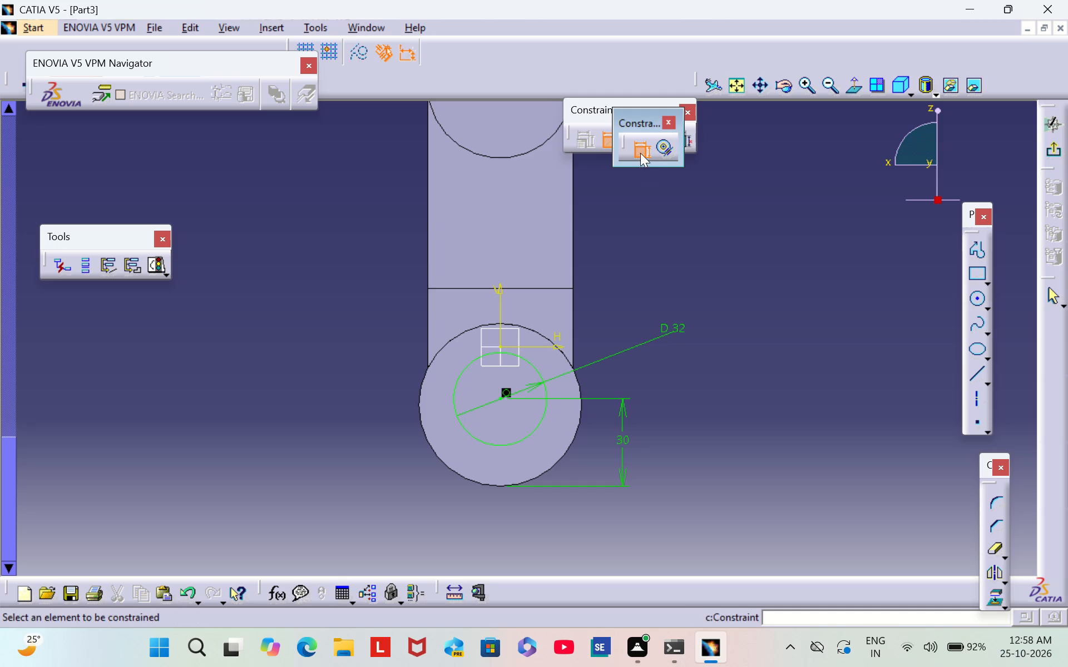
click(1053, 153)
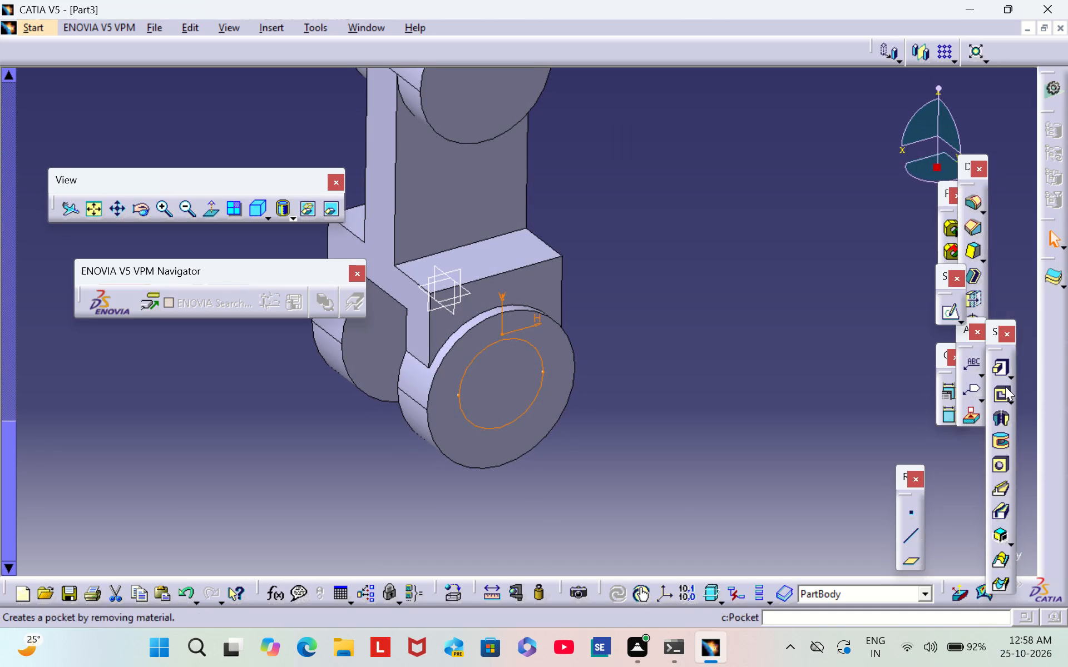
Cut the 32 mm circle through both leg discs with a pocket limited Up to last.
click(1003, 387)
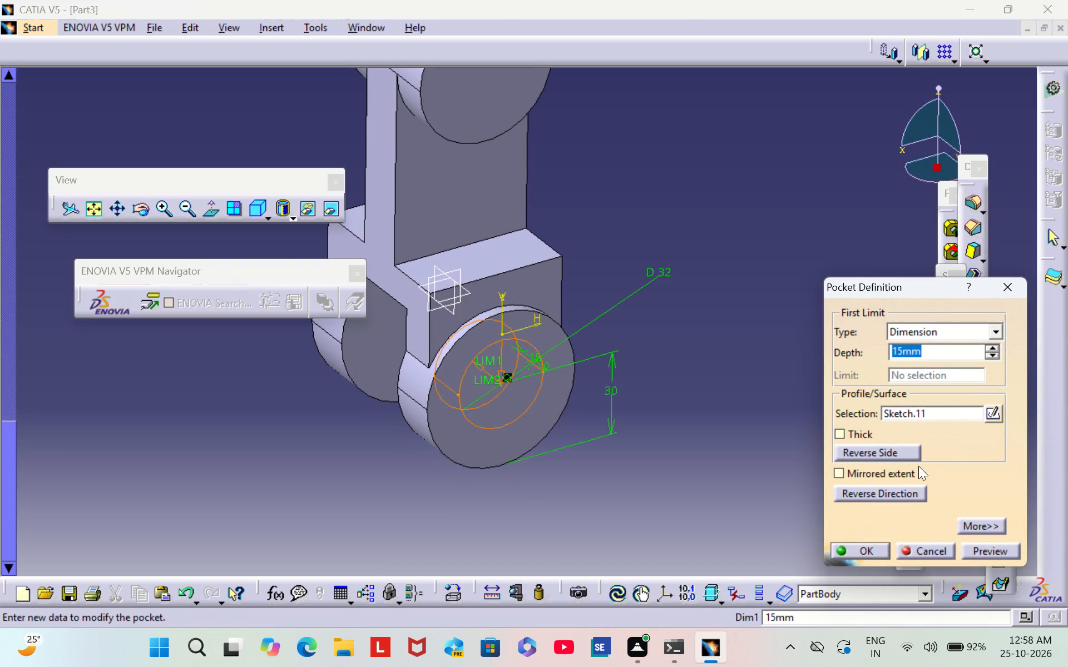
click(994, 331)
click(938, 377)
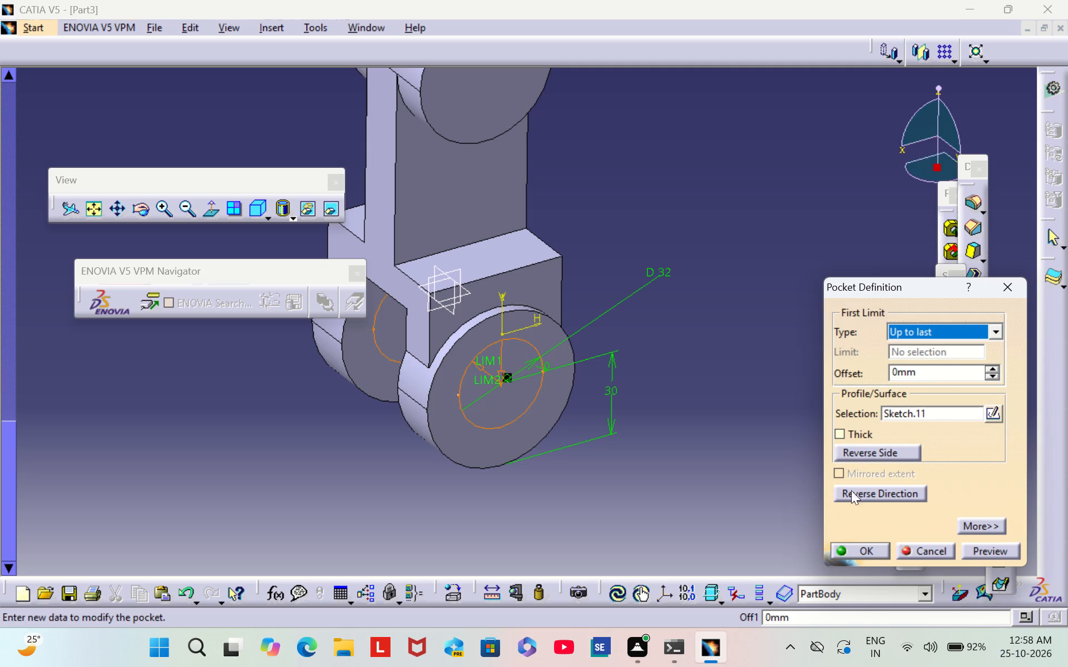
click(866, 548)
click(768, 397)
Open a sketch on the flat end face of the large top cylinder.
middle_drag(726, 380, 630, 455)
right_drag(716, 379, 630, 455)
middle_drag(666, 242, 762, 384)
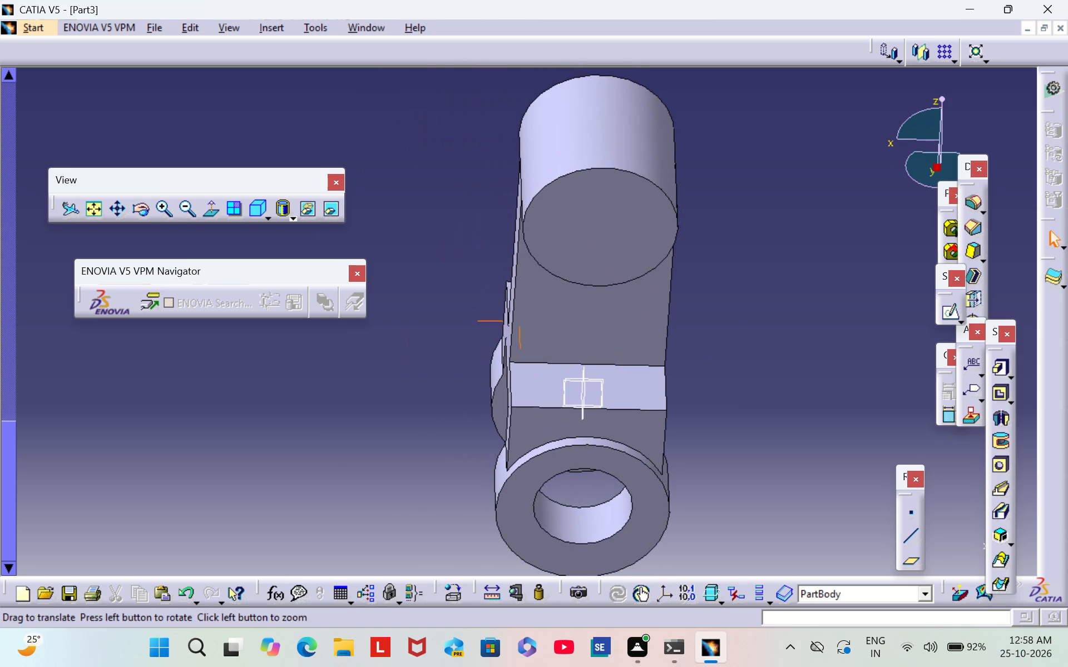
middle_drag(762, 384, 761, 378)
click(614, 230)
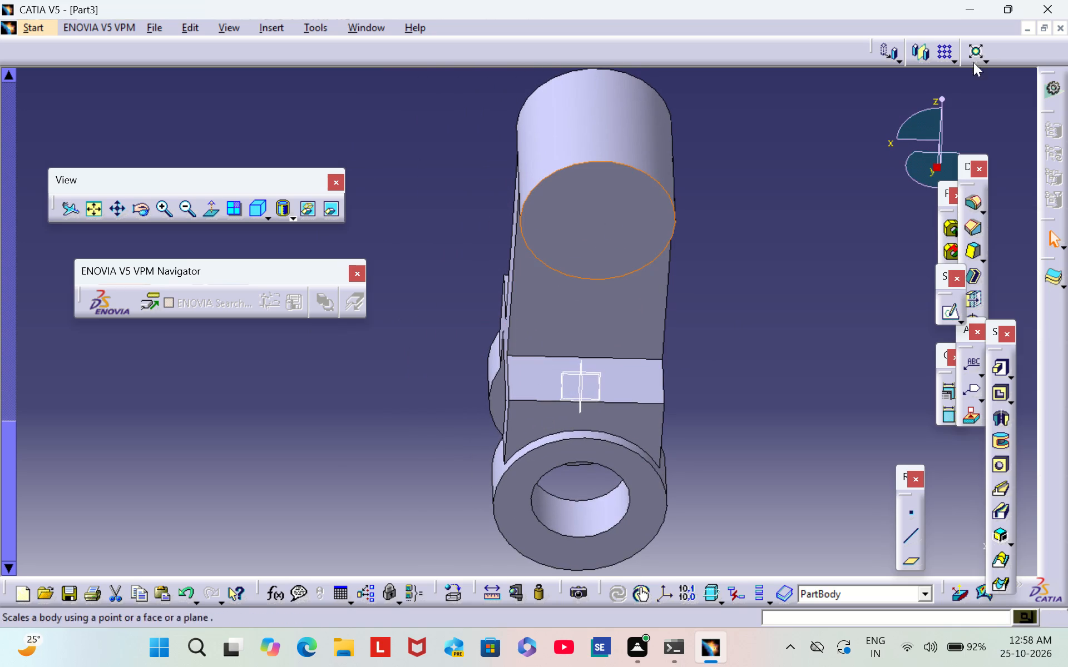
click(951, 310)
middle_drag(903, 249, 889, 325)
scroll(903, 249, down, 1)
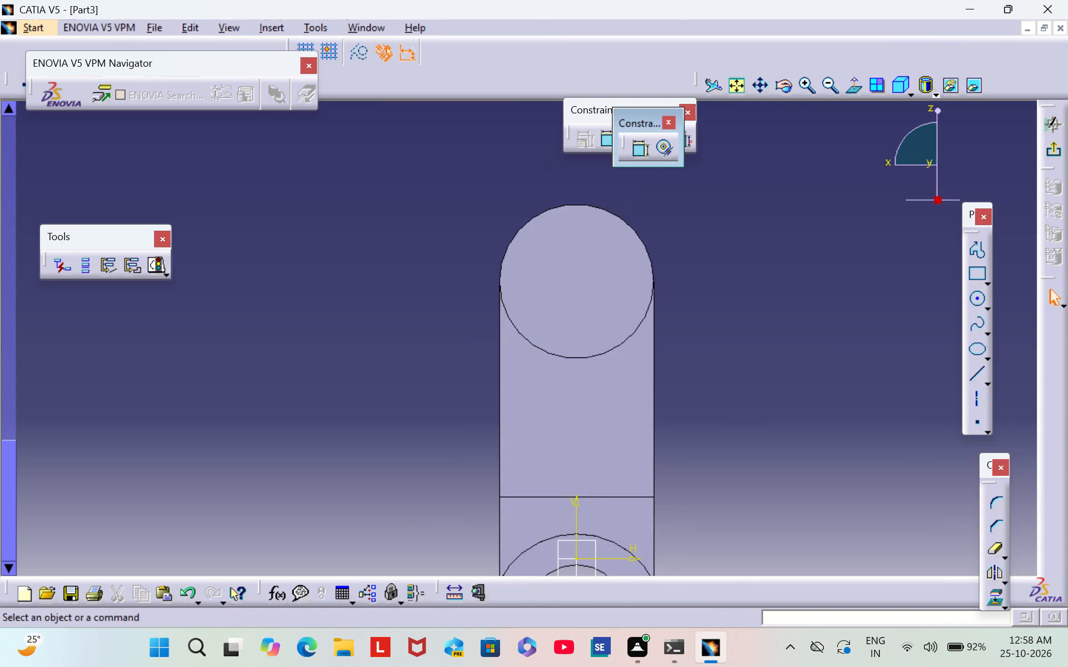
Draw a circle inside the top cylinder's end face on the vertical axis and set its diameter to 25 mm.
click(978, 300)
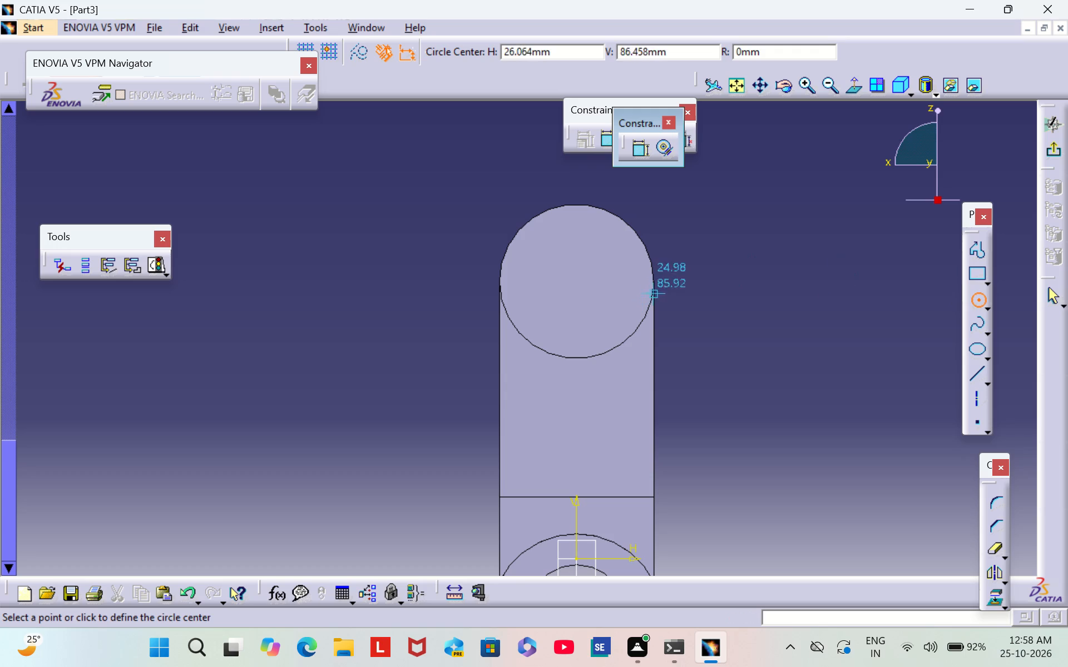
click(575, 283)
click(627, 253)
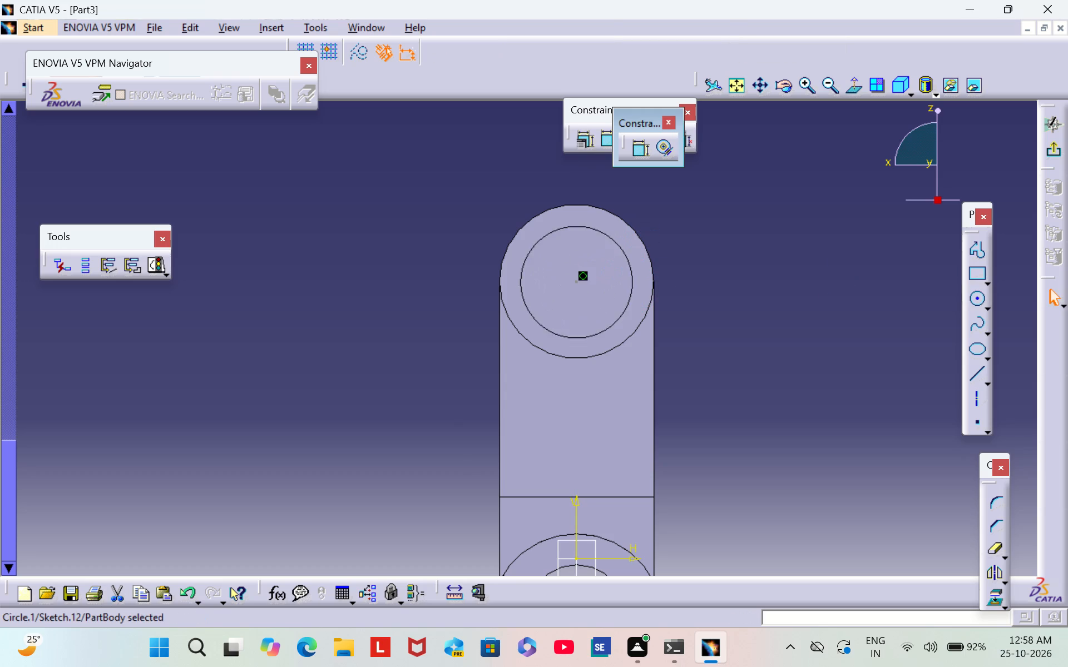
click(721, 235)
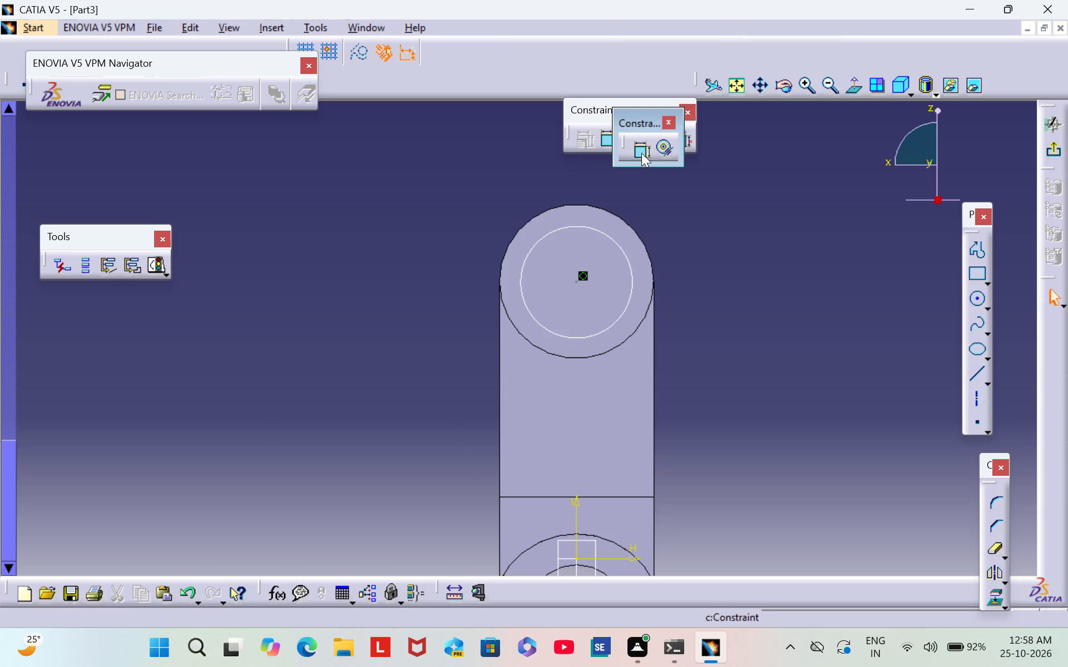
click(641, 153)
click(631, 283)
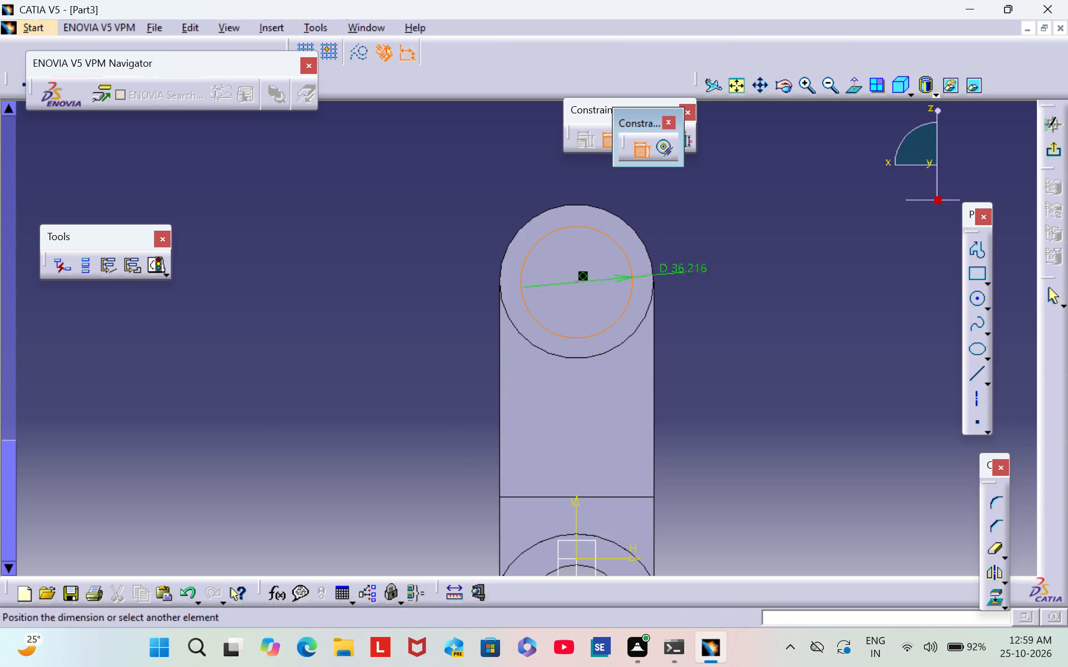
click(721, 238)
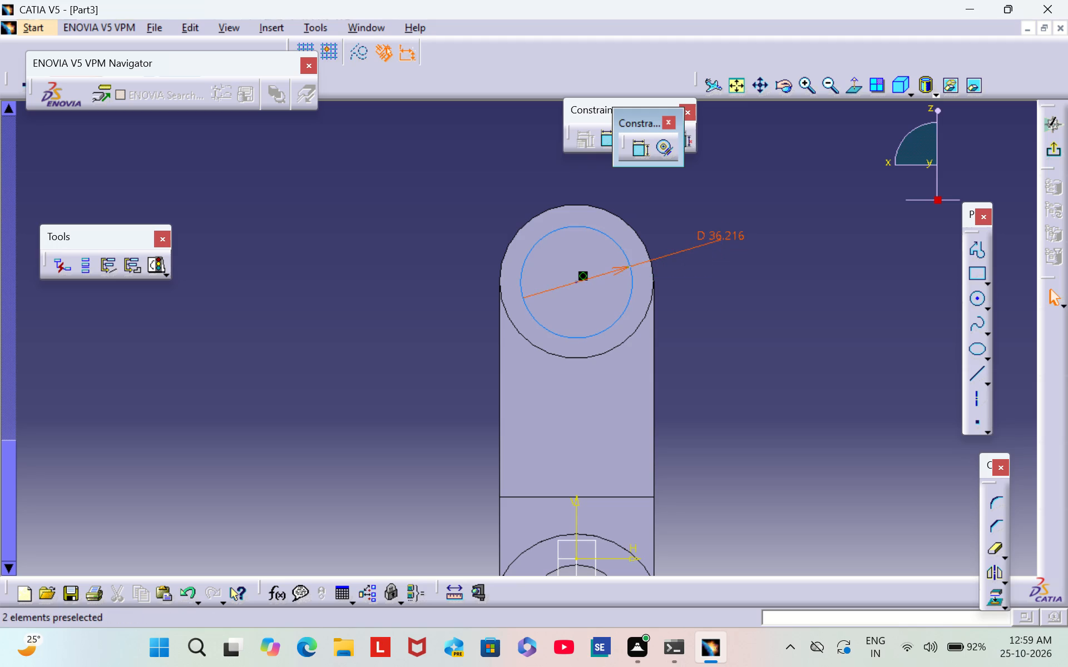
click(720, 236)
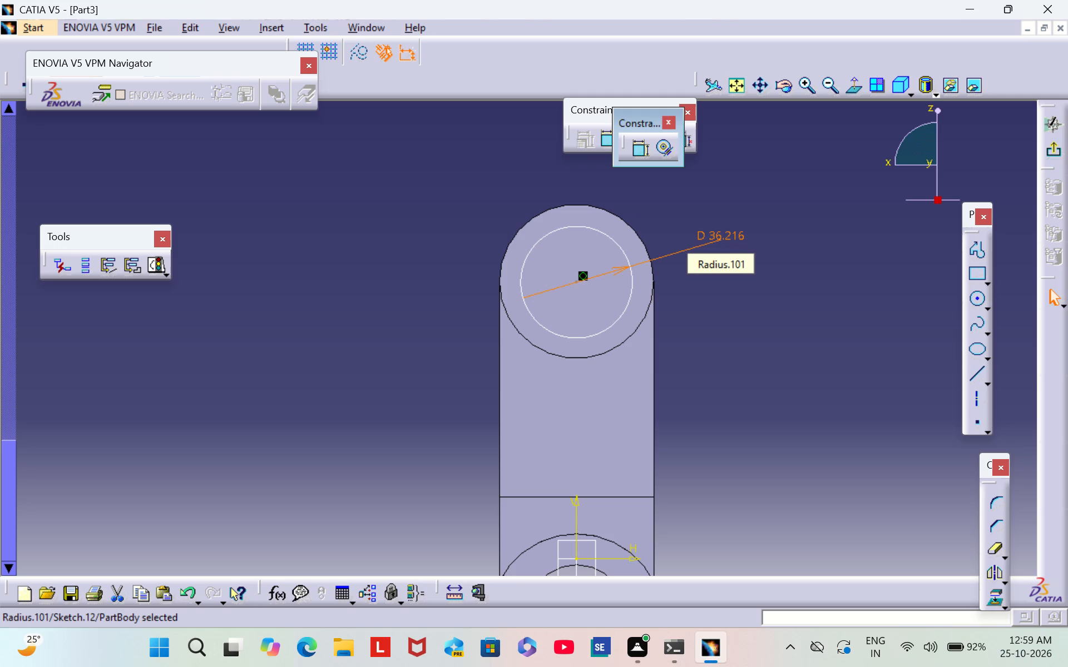
double_click(721, 232)
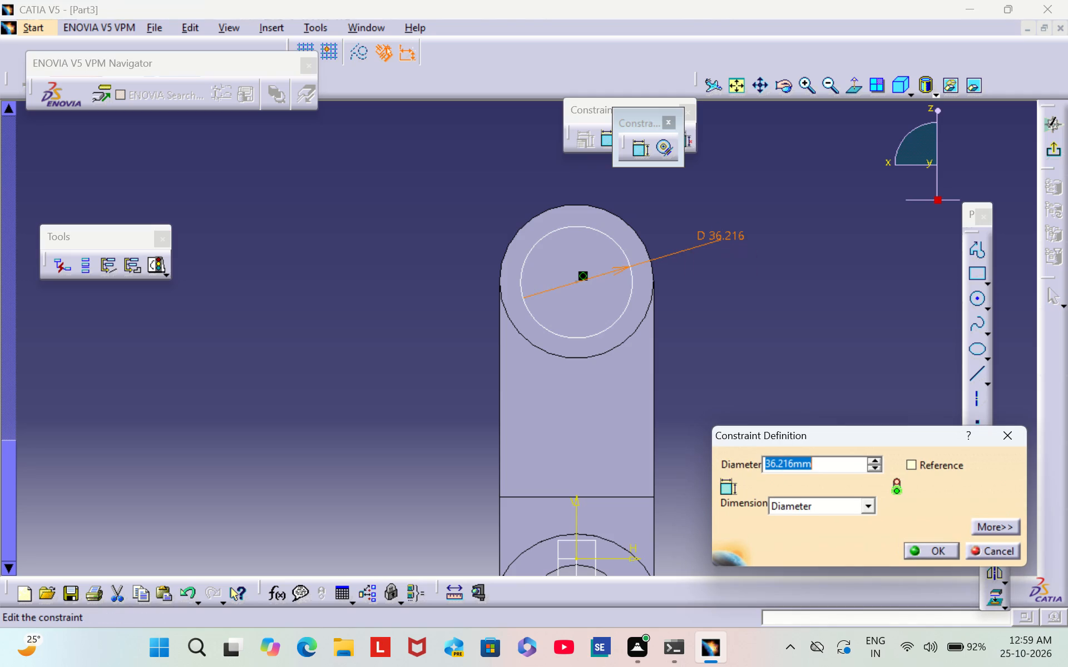
key(BackSpace)
text(25)
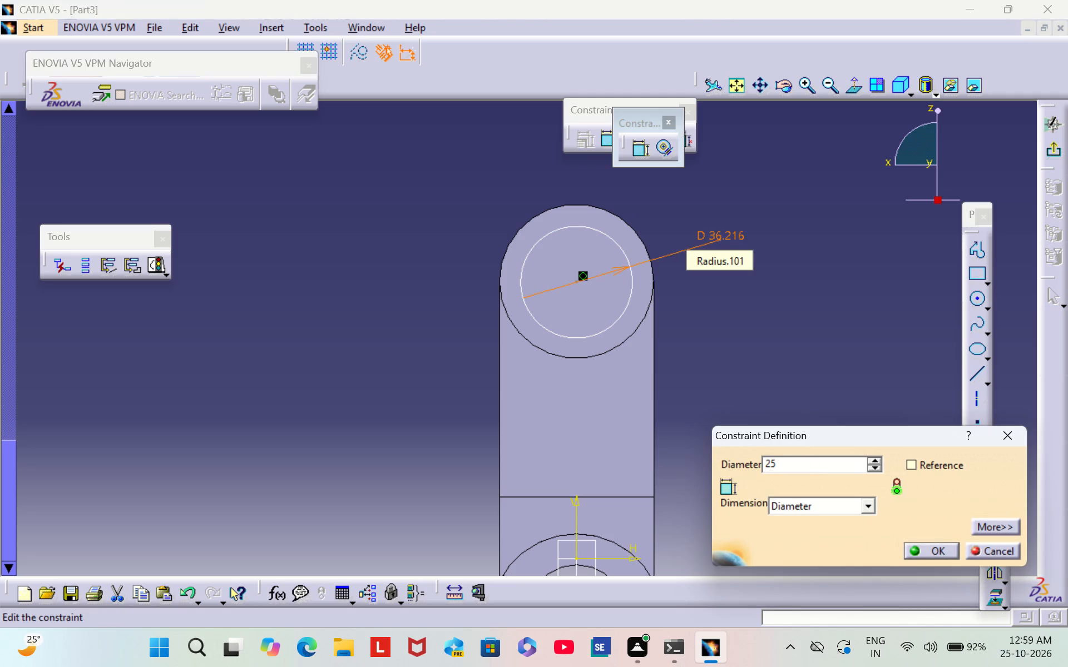
key(Return)
click(768, 309)
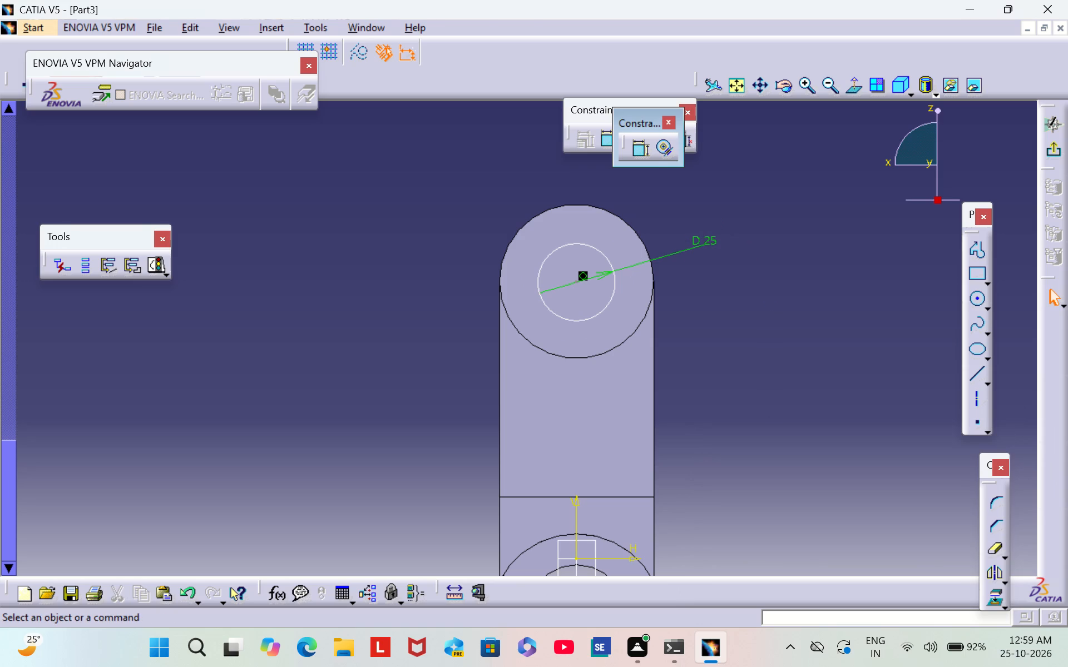
Set the distance from the circle's centre to the top cylinder's outer edge to 25 mm.
double_click(641, 153)
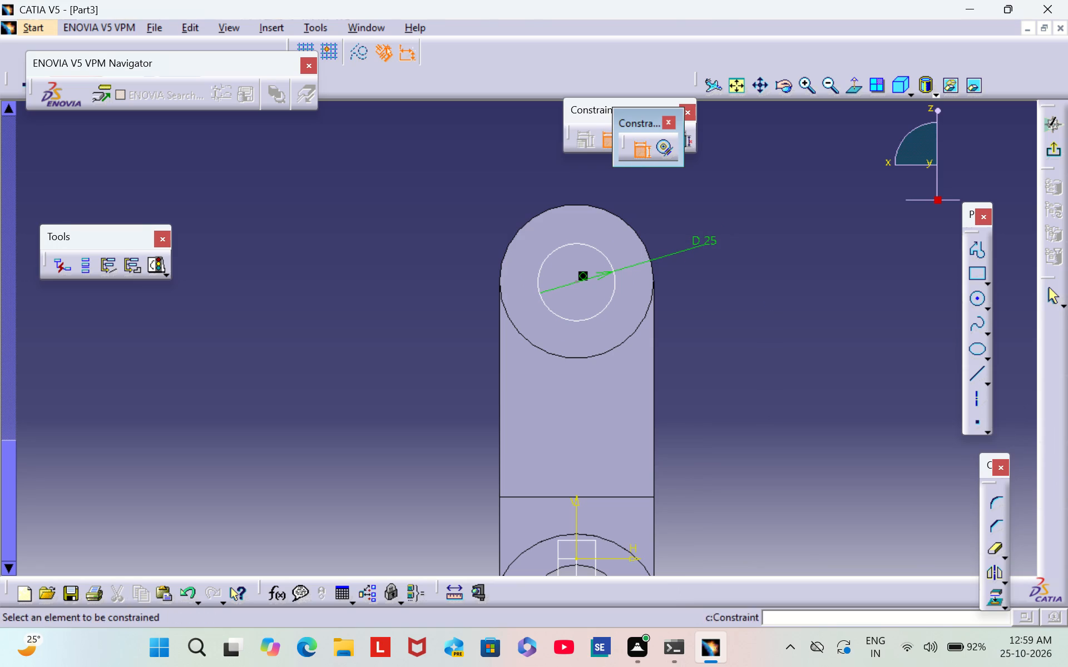
click(575, 282)
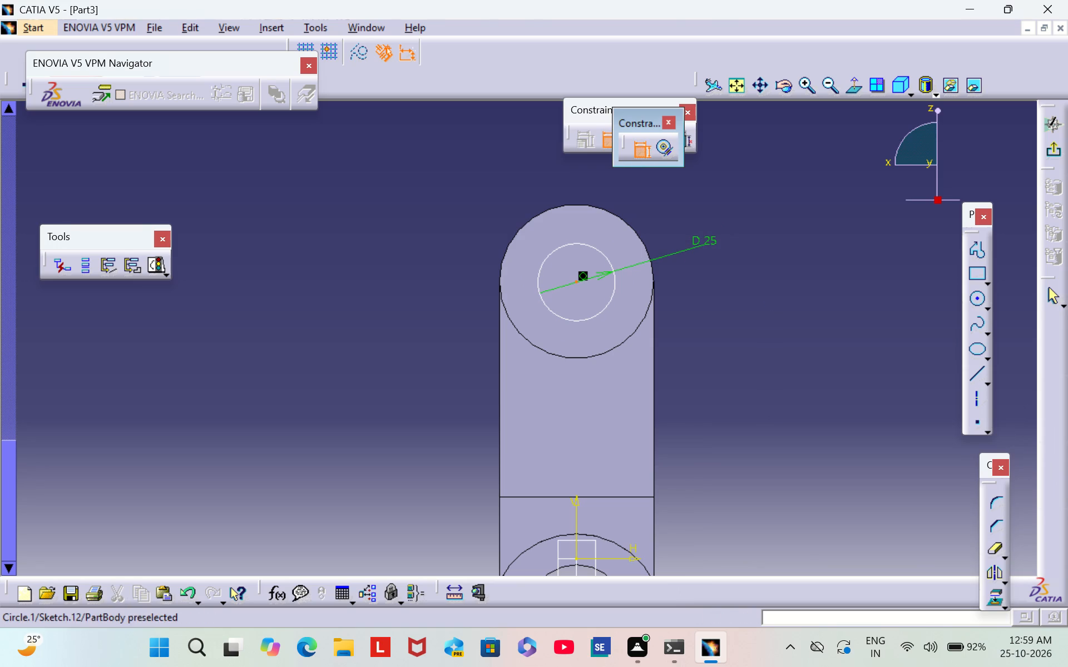
click(578, 358)
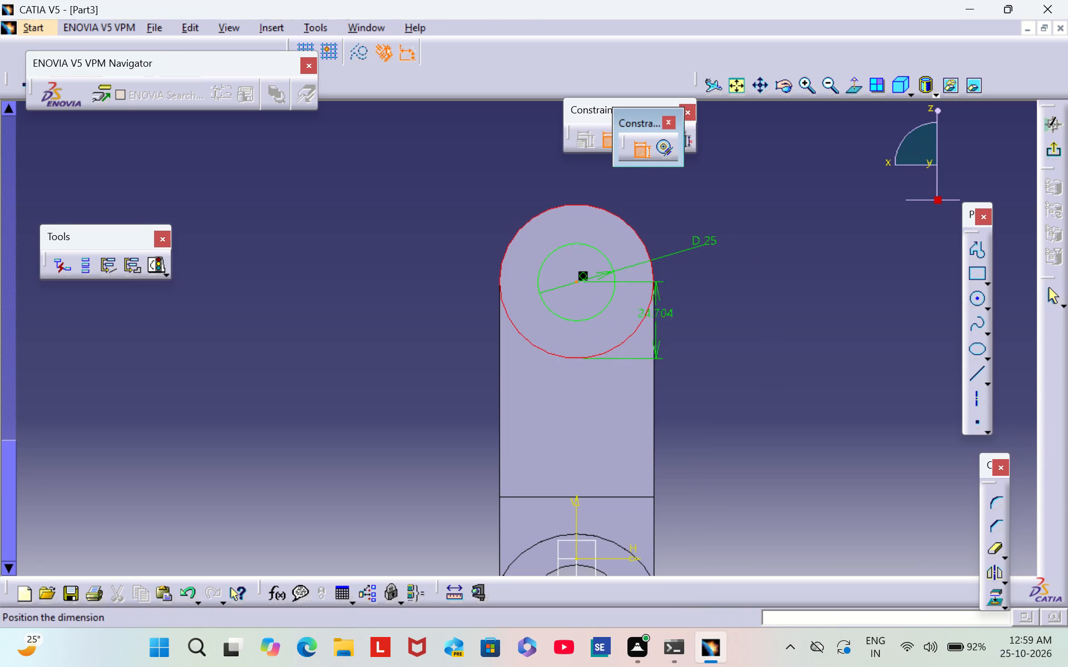
click(715, 322)
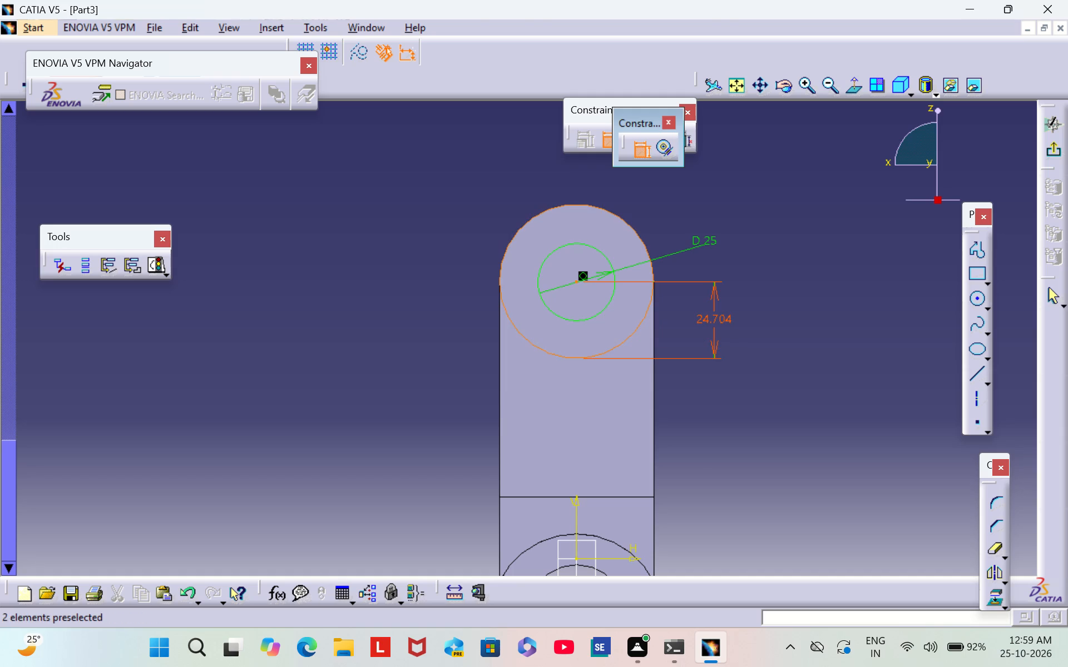
double_click(718, 315)
key(BackSpace)
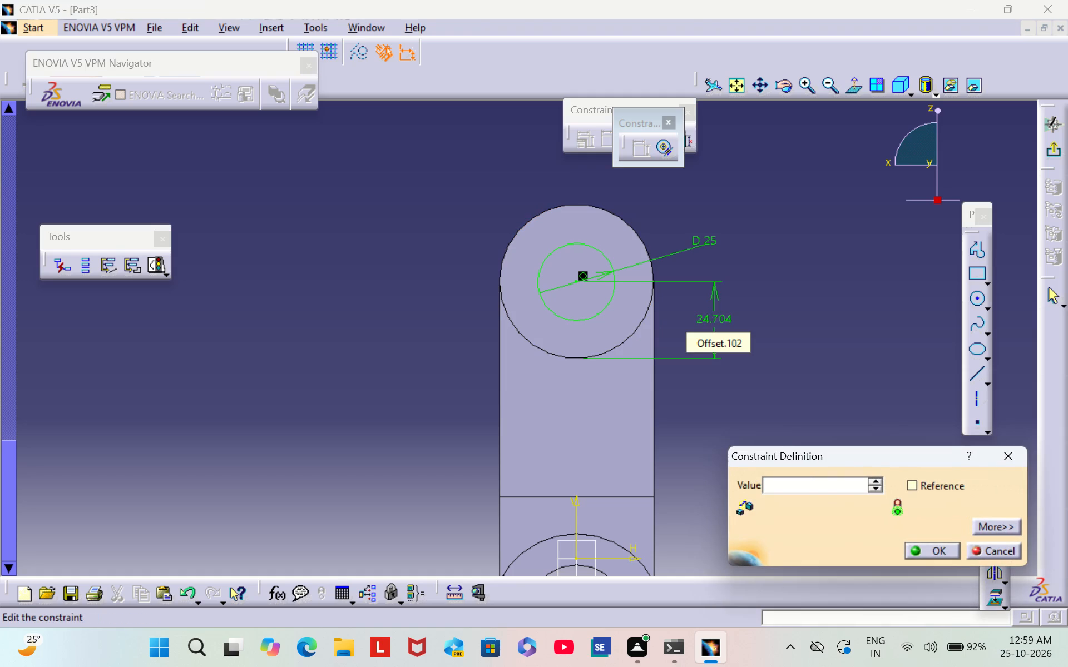
text(25)
key(Return)
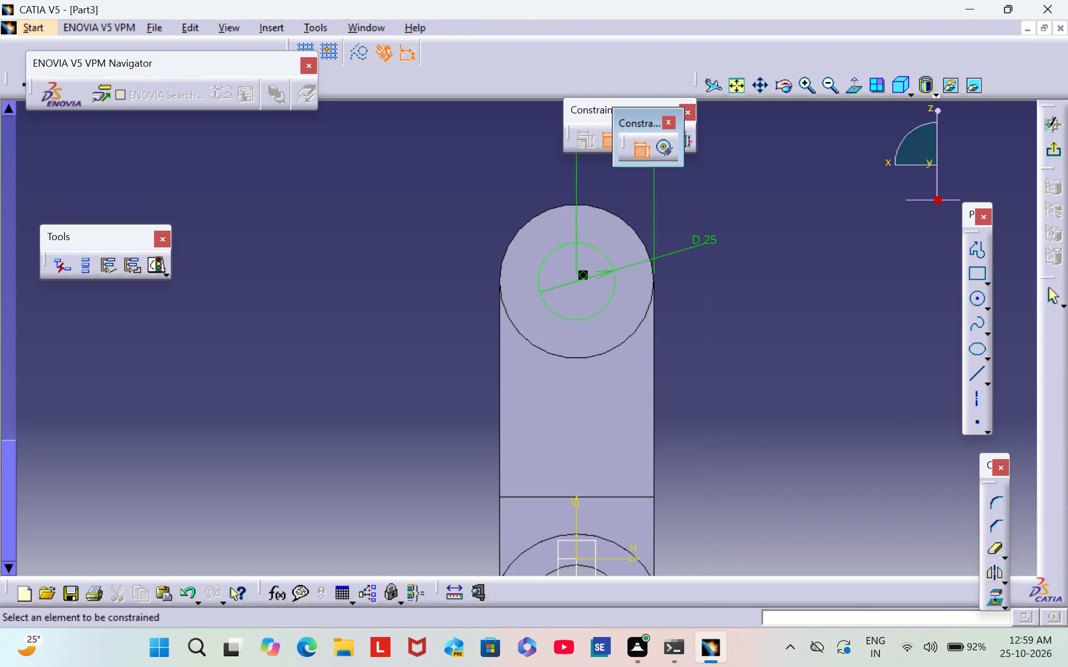
click(794, 245)
Move the 25 mm distance and diameter dimensions closer to the profile and exit the sketch.
middle_drag(782, 216, 790, 291)
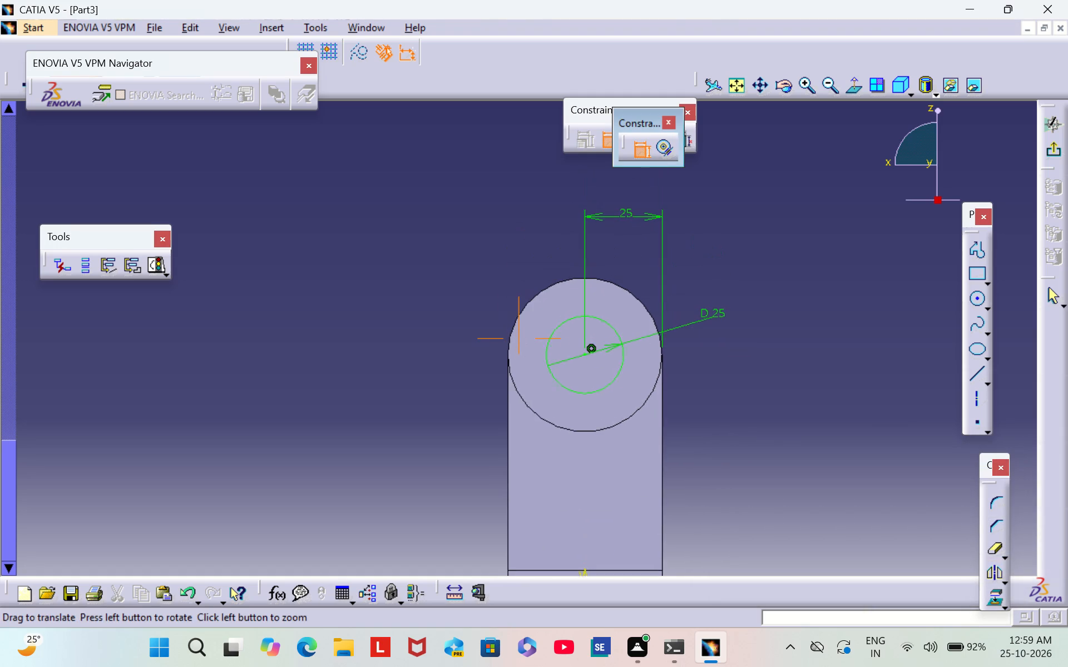
middle_drag(790, 291, 784, 283)
drag(647, 207, 650, 233)
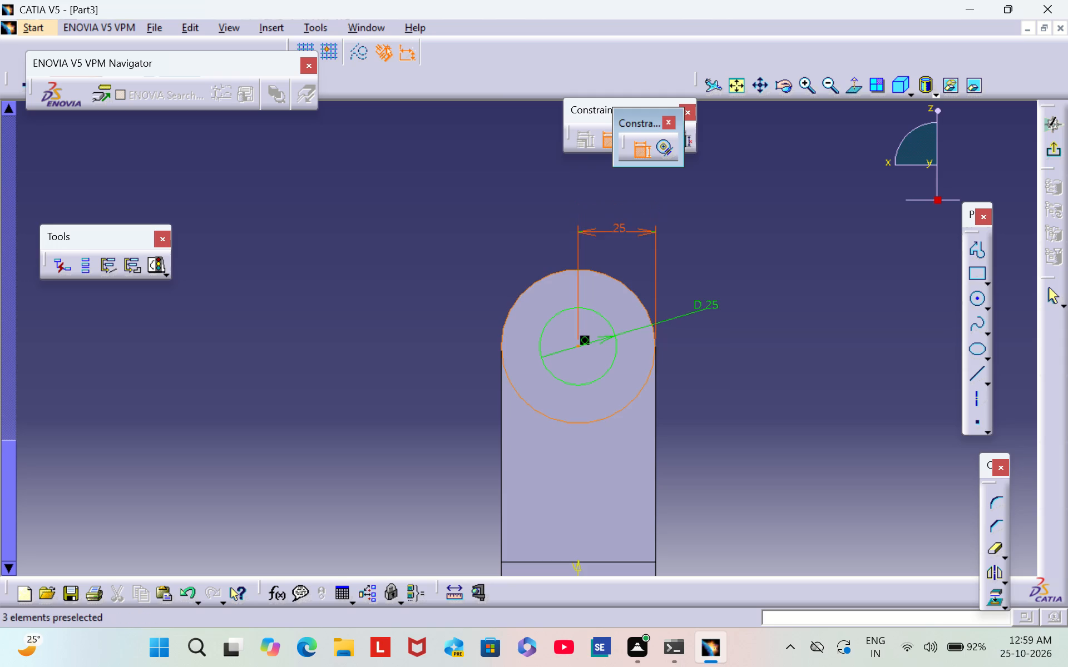
drag(650, 233, 650, 248)
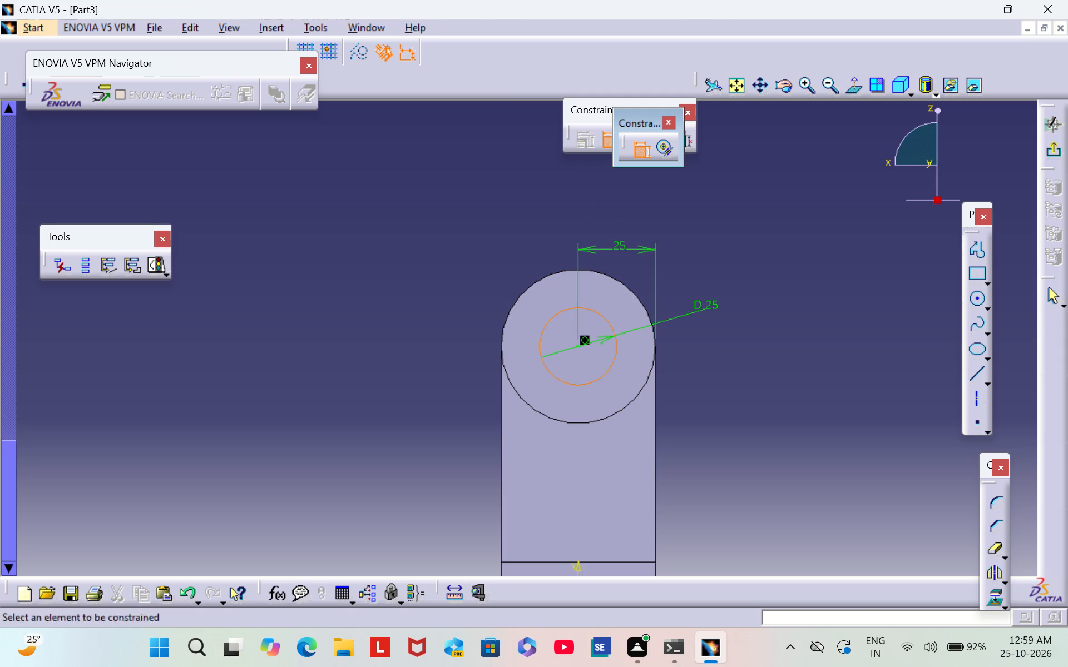
drag(711, 301, 702, 302)
click(716, 293)
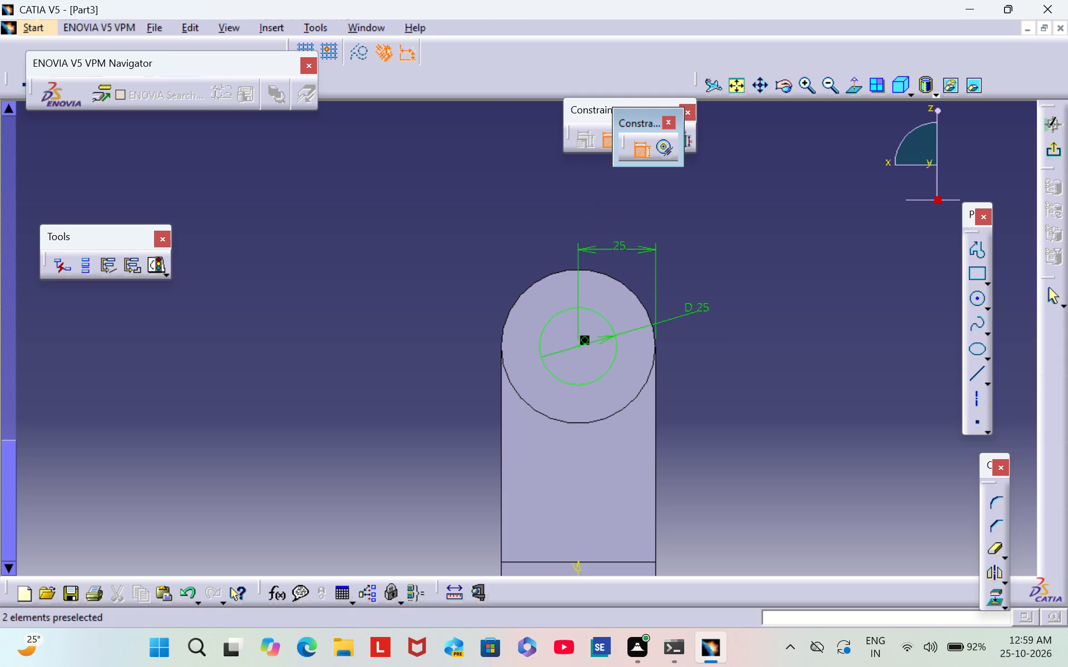
click(1052, 151)
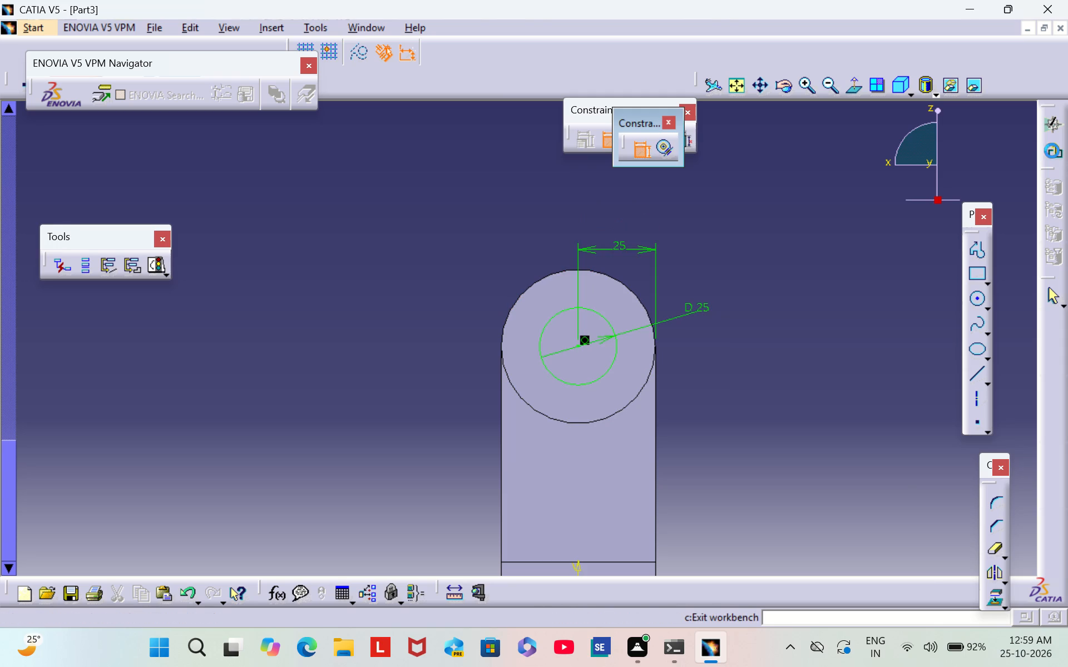
Cut the 25 mm circle through the top cylinder with a pocket limited Up to last.
click(995, 390)
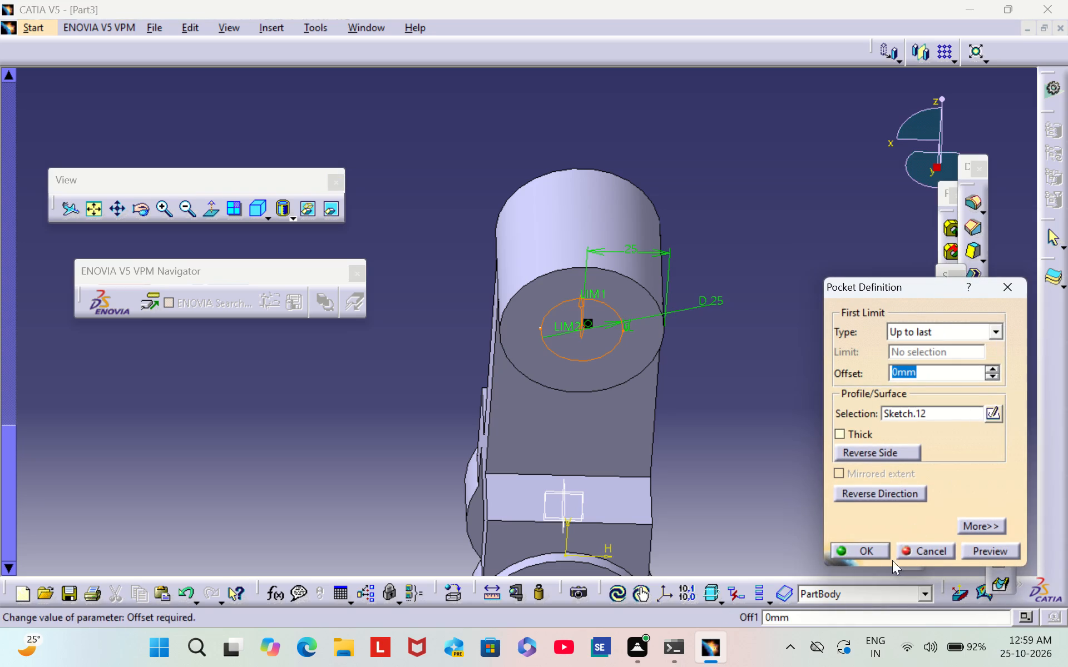
click(865, 546)
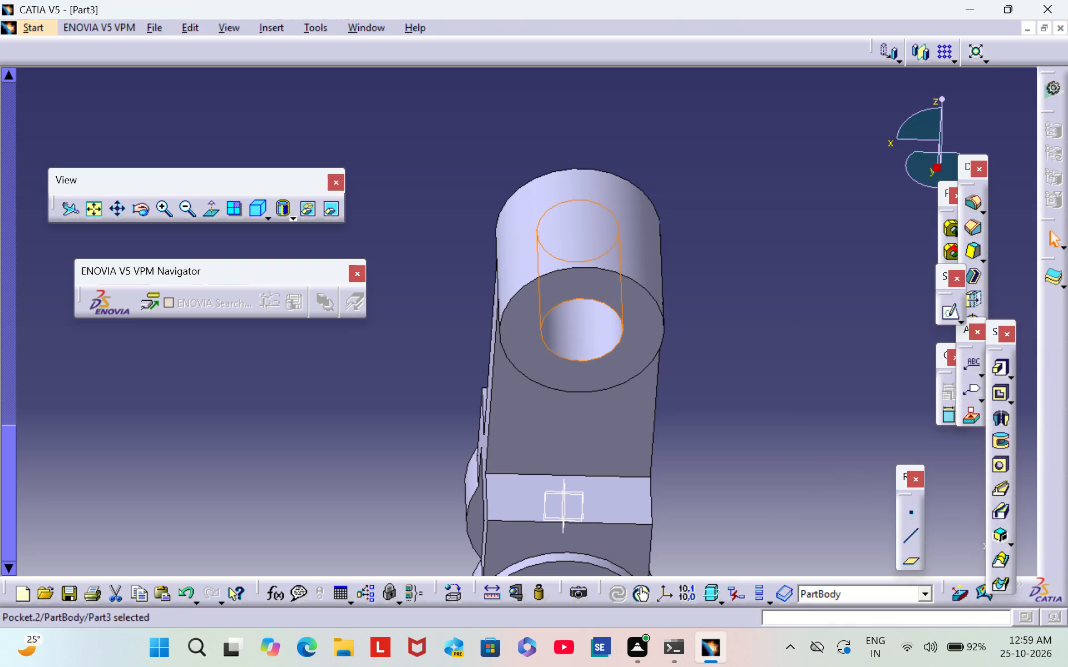
click(823, 402)
Examine the part from several angles, checking the holes through the top cylinder and the leg discs.
middle_drag(802, 387, 896, 459)
right_drag(800, 386, 912, 486)
scroll(800, 386, down, 1)
middle_drag(830, 330, 830, 330)
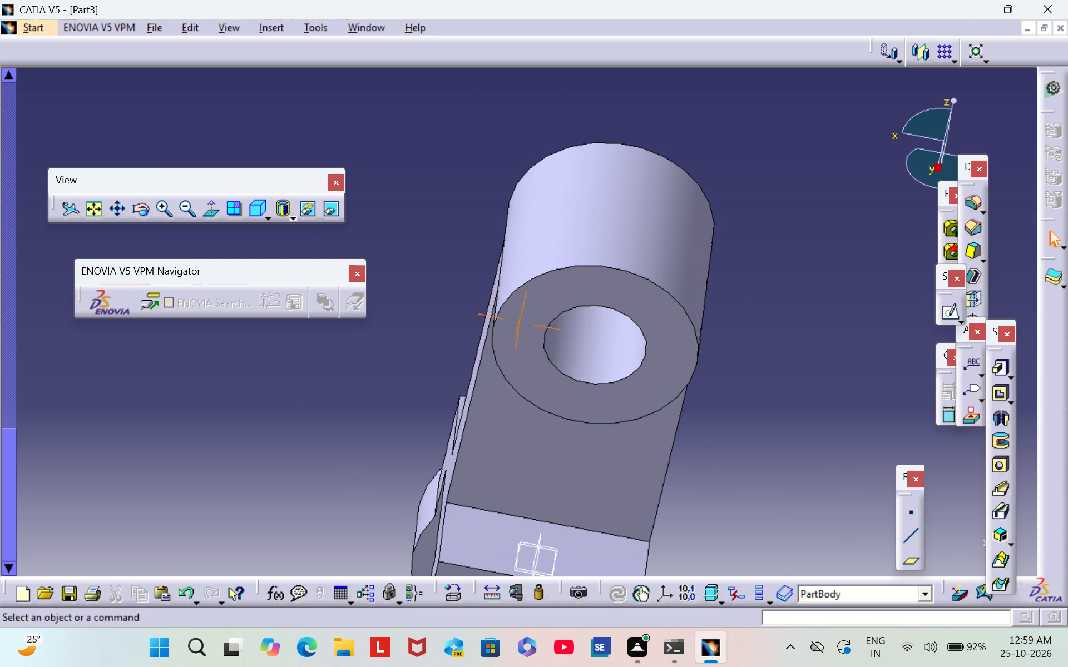
middle_drag(830, 330, 570, 466)
right_drag(830, 330, 571, 466)
middle_drag(779, 333, 469, 325)
right_drag(772, 331, 469, 325)
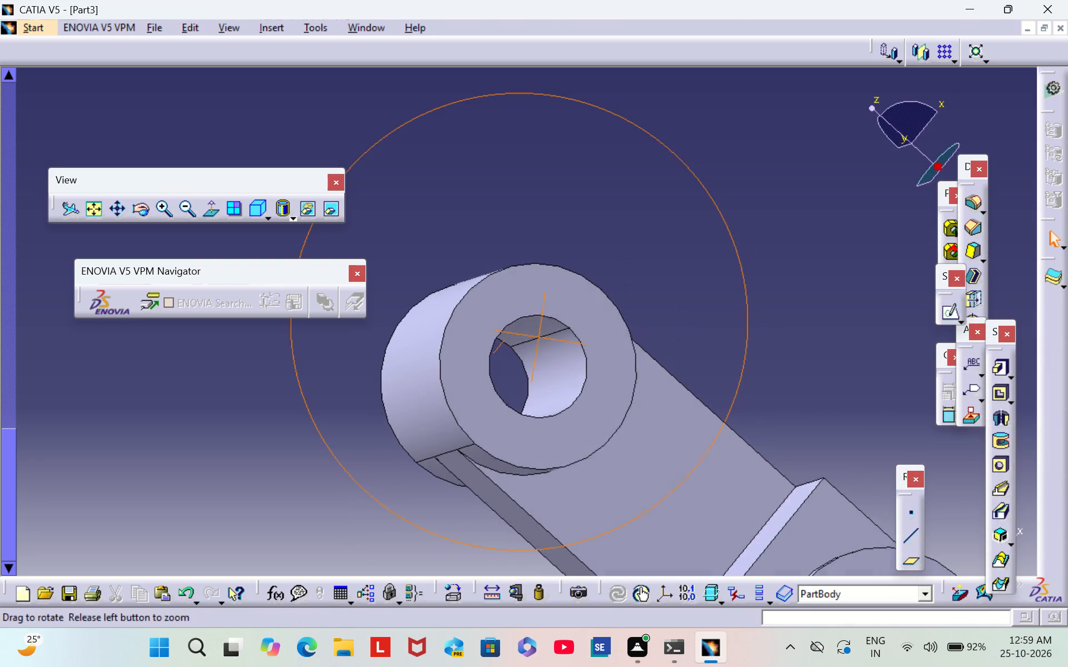
right_drag(469, 325, 471, 325)
middle_drag(469, 325, 524, 316)
middle_drag(686, 299, 710, 158)
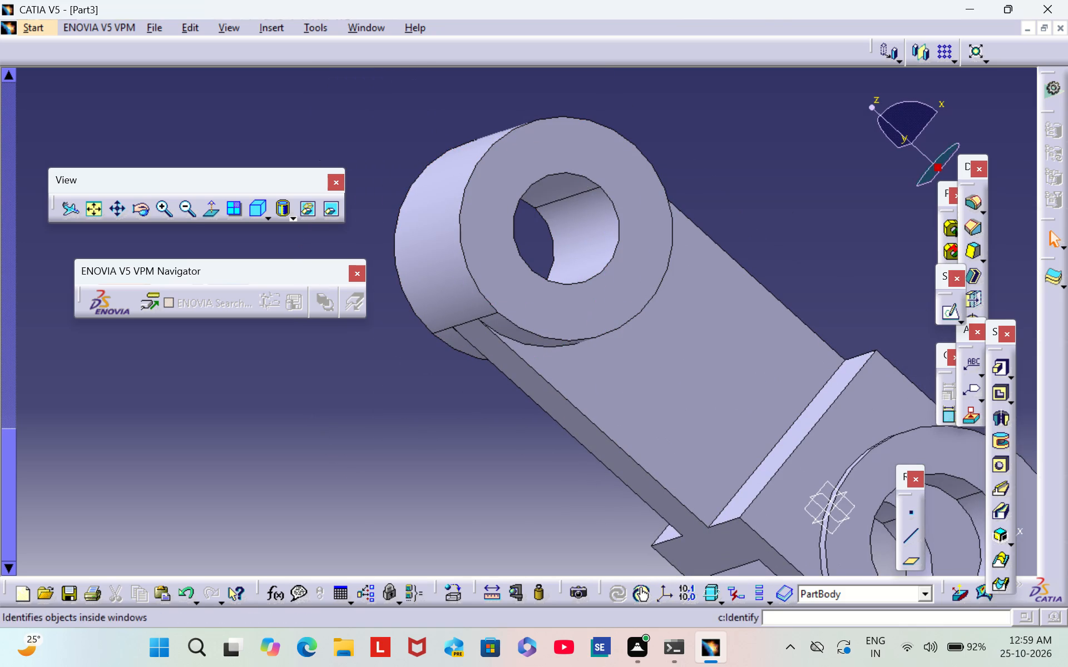
triple_click(180, 211)
click(180, 211)
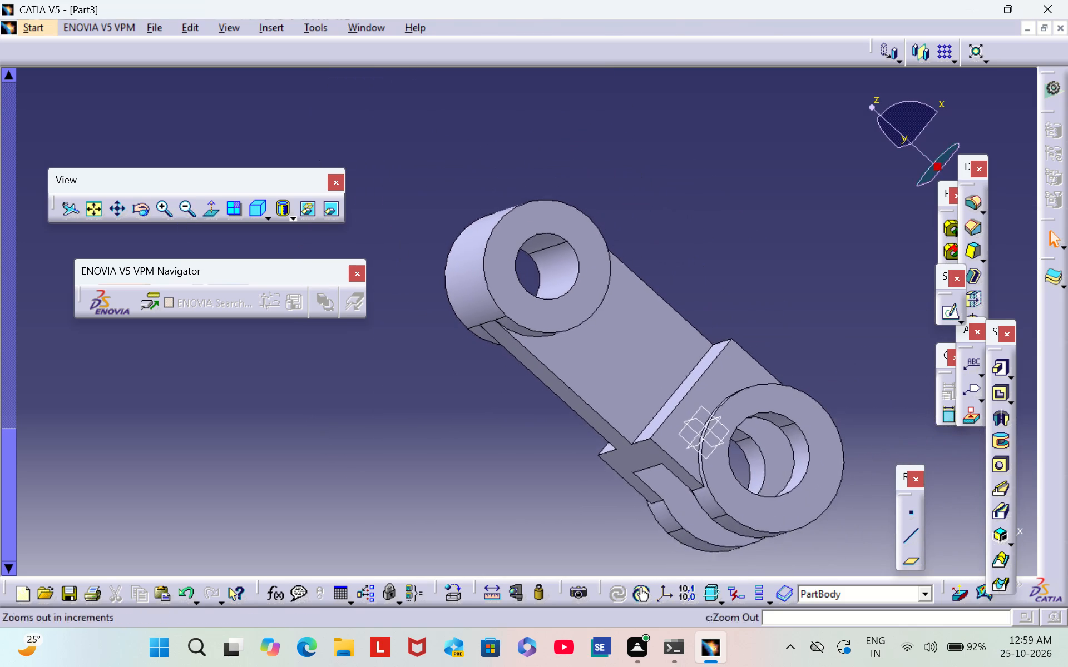
scroll(624, 251, down, 1)
middle_drag(630, 245, 729, 218)
right_drag(631, 240, 729, 218)
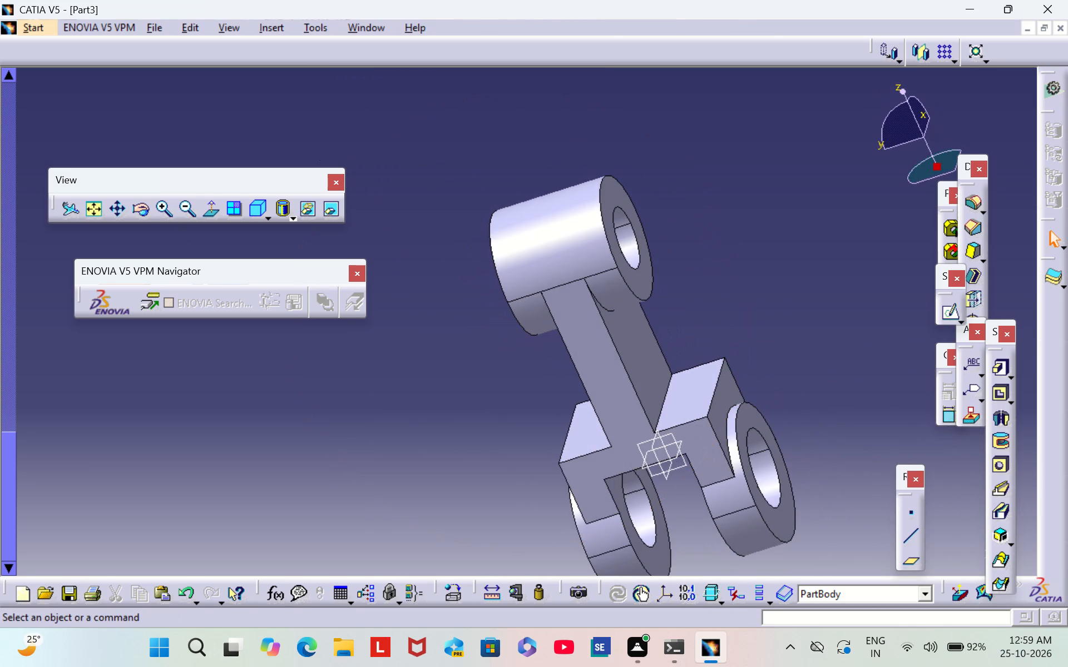
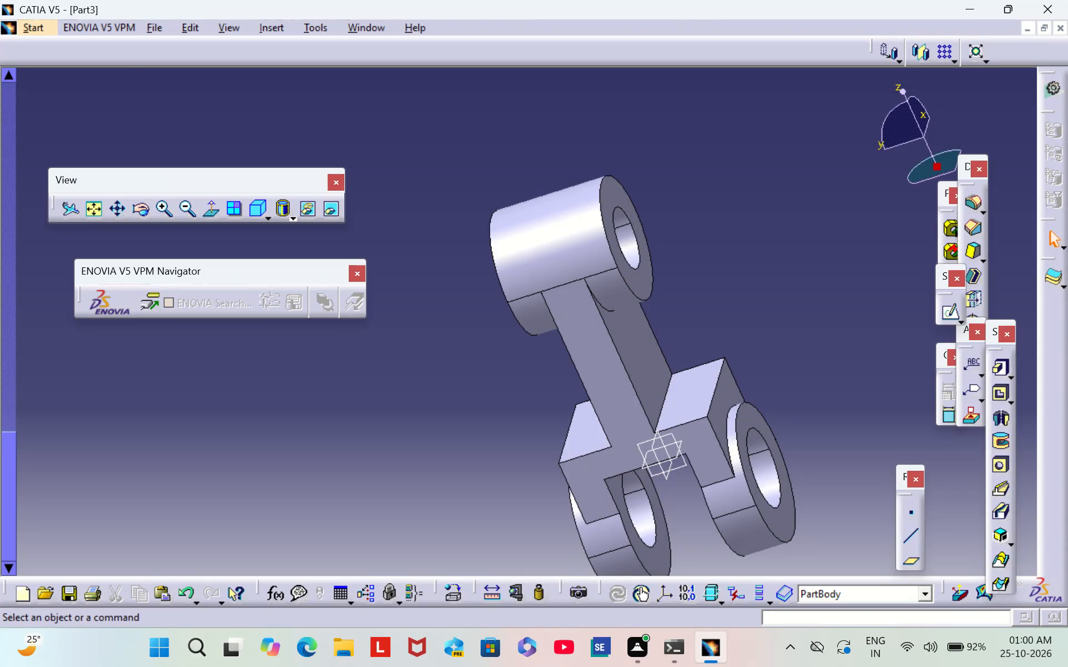
Start an edge fillet on one post-to-arch edge, one disc-to-leg arc, and the bottom edges of both legs on one side.
middle_drag(786, 290, 740, 261)
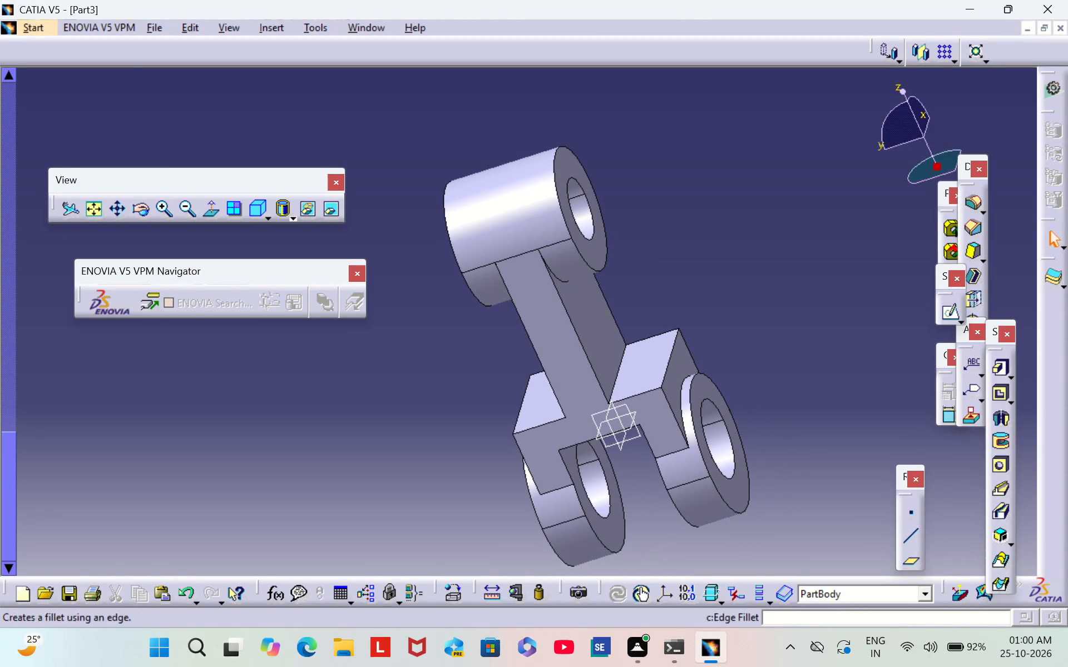
click(970, 206)
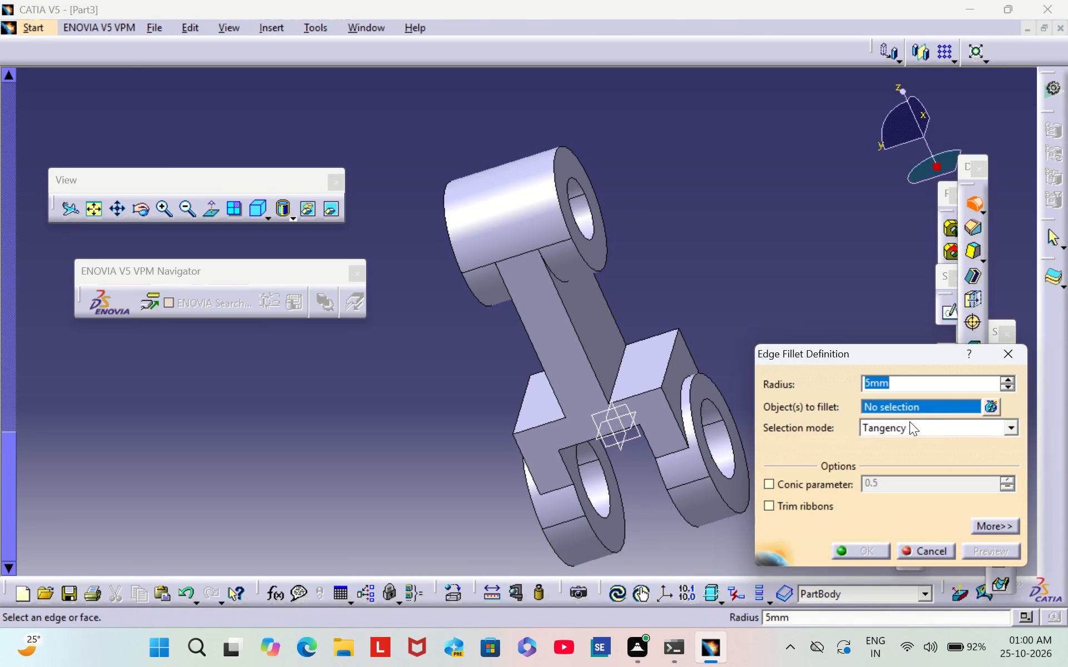
click(914, 402)
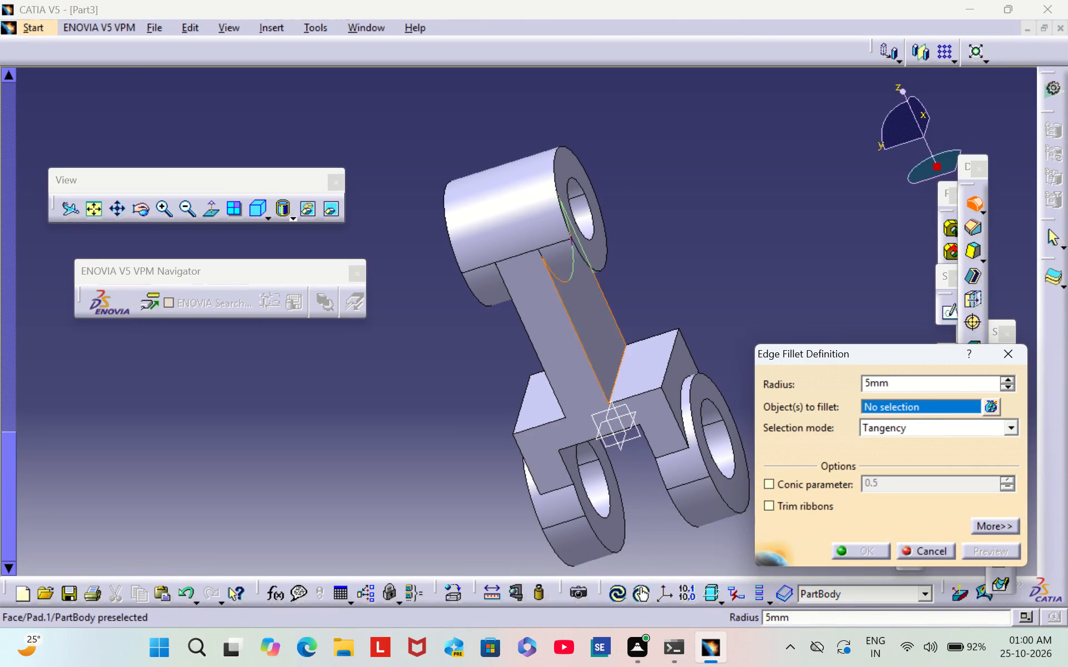
click(621, 364)
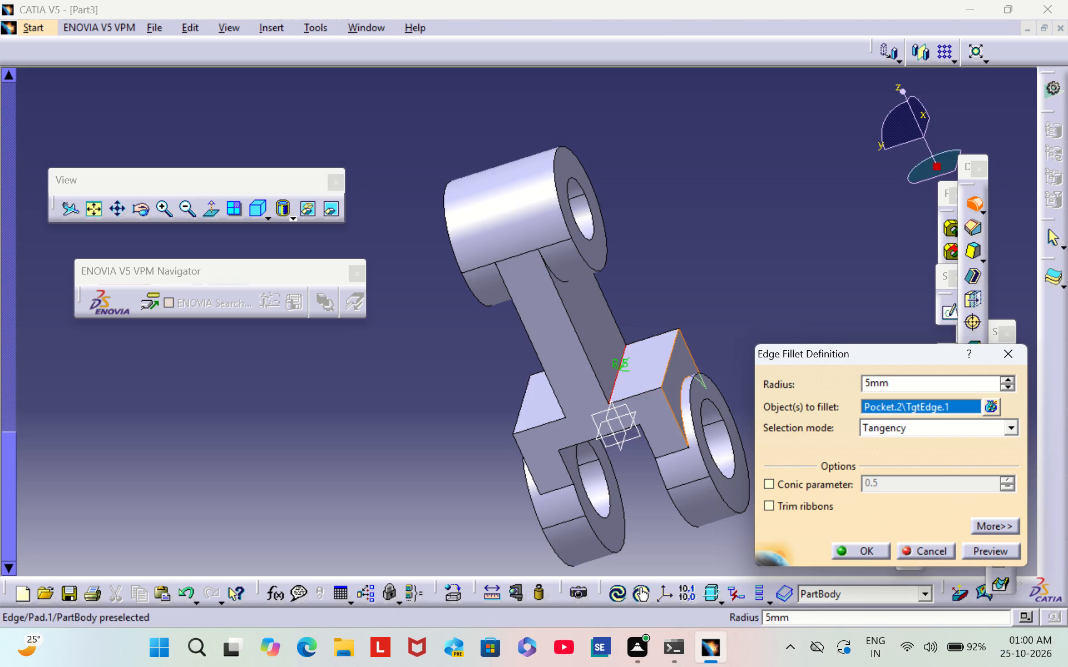
scroll(687, 354, down, 1)
middle_drag(687, 354, 637, 361)
right_drag(684, 351, 637, 361)
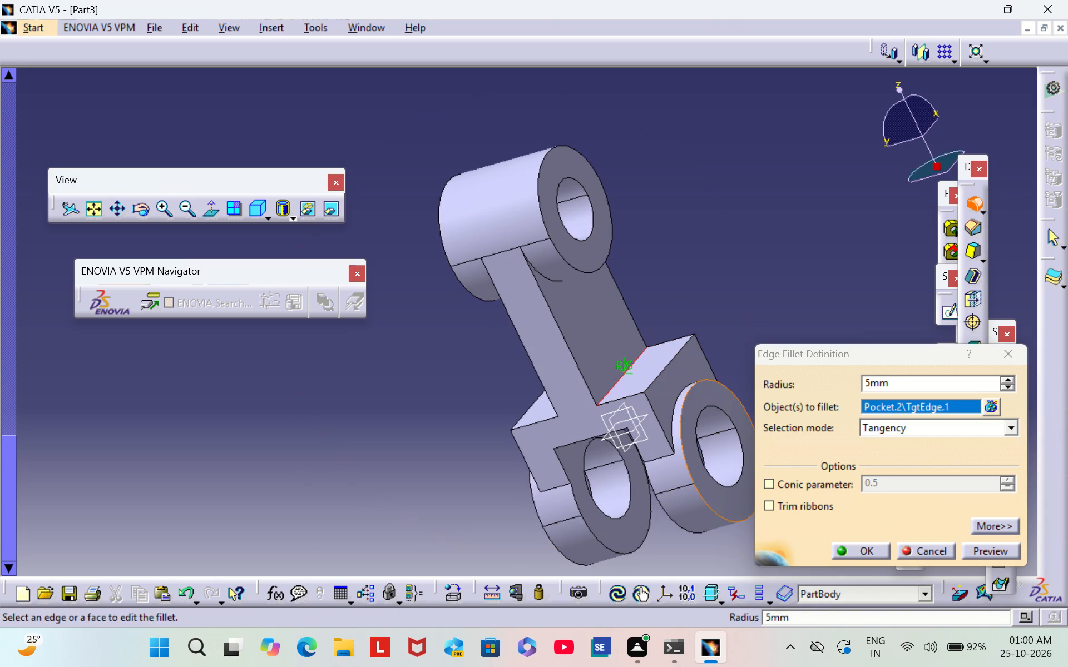
click(676, 396)
middle_drag(725, 376, 725, 376)
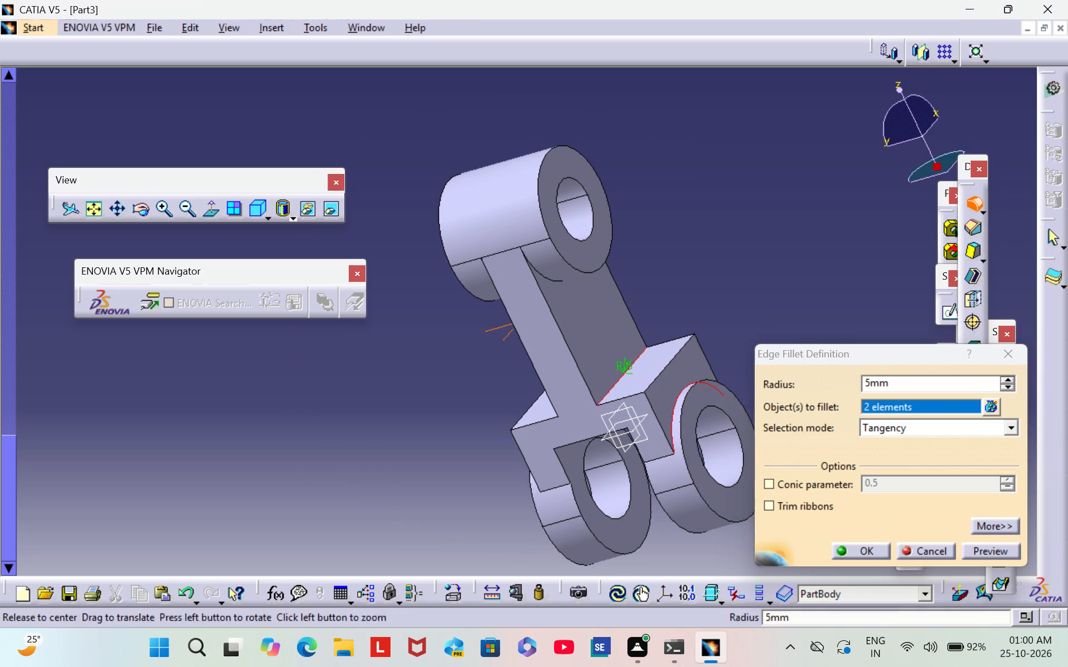
middle_drag(725, 376, 785, 273)
right_drag(725, 371, 785, 273)
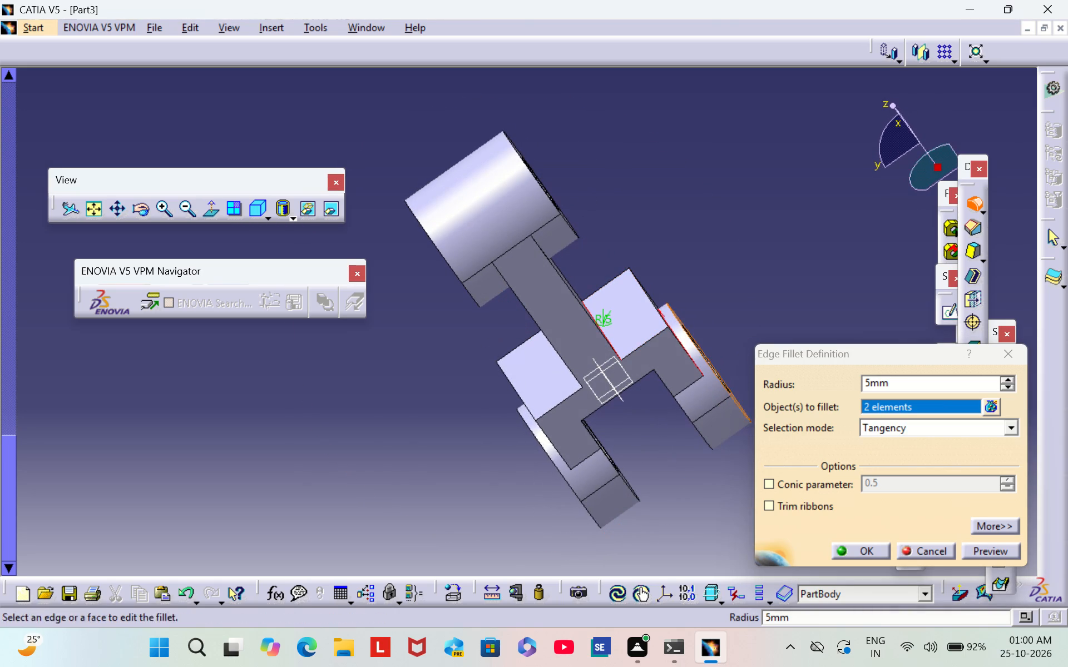
click(690, 385)
scroll(649, 286, down, 1)
middle_drag(649, 286, 669, 261)
right_drag(651, 282, 669, 261)
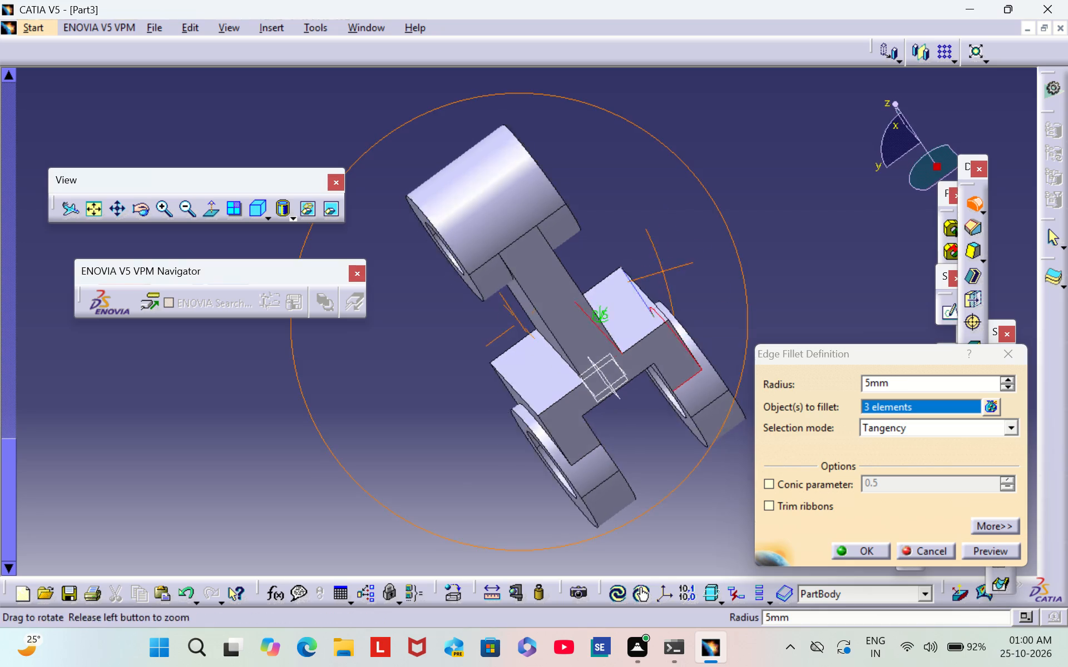
right_drag(669, 261, 705, 213)
middle_drag(669, 261, 706, 213)
click(581, 458)
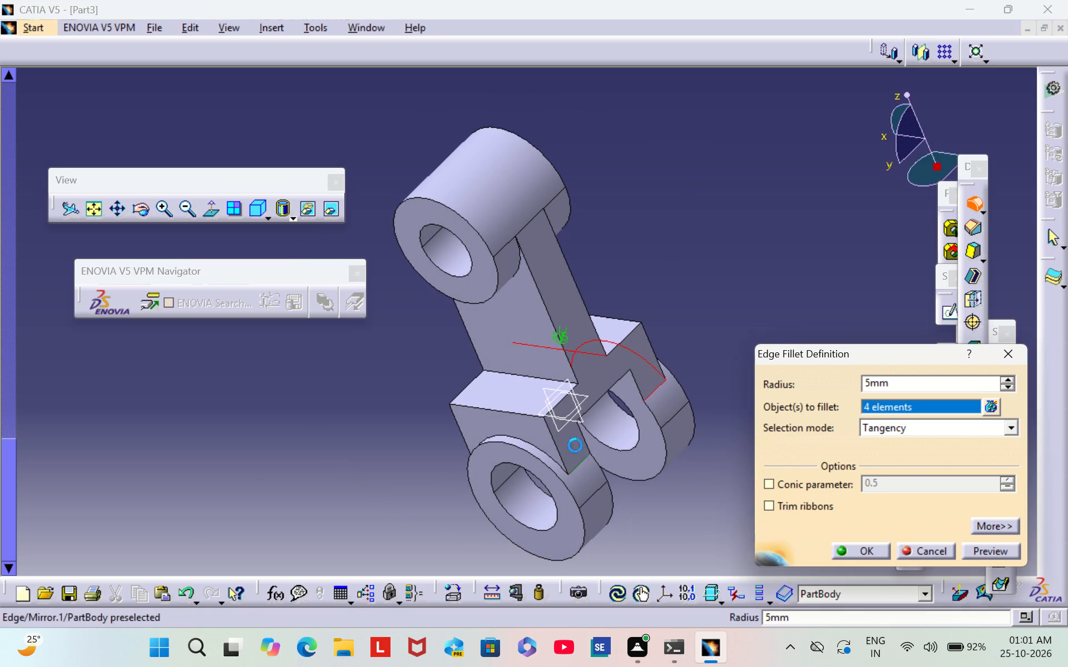
Add the opposite post-to-arch edge and the other leg's disc-to-leg arc to the fillet selection.
middle_drag(525, 345, 611, 283)
right_drag(531, 340, 611, 283)
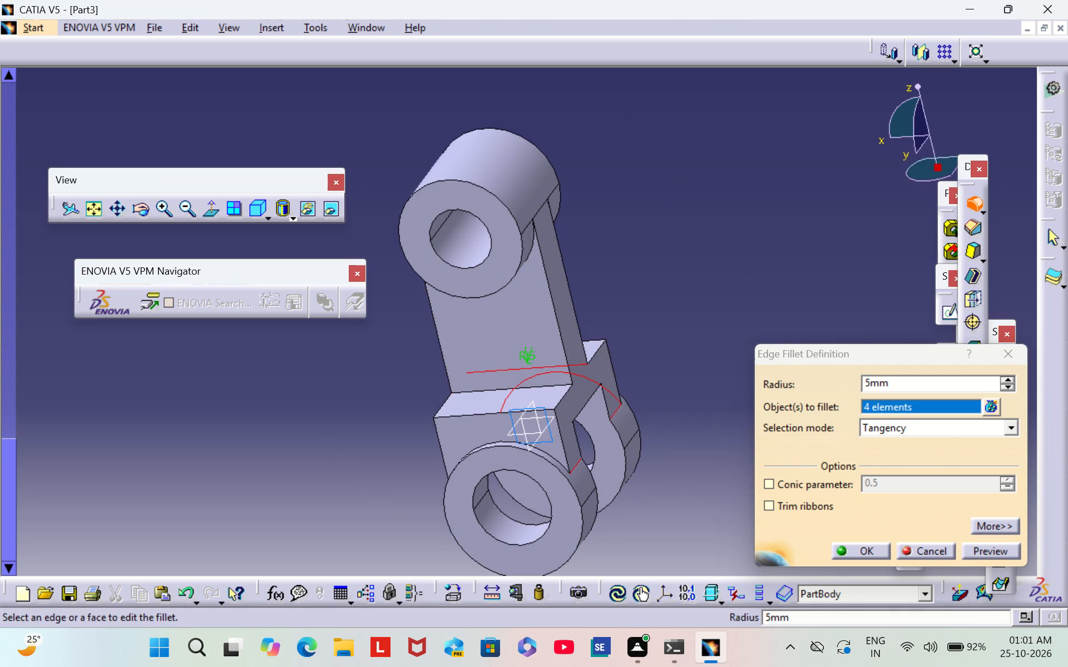
click(502, 389)
middle_drag(596, 358, 680, 291)
scroll(596, 358, down, 1)
right_drag(619, 340, 680, 291)
middle_drag(680, 291, 680, 293)
middle_drag(536, 444, 721, 474)
scroll(543, 445, down, 1)
right_drag(578, 465, 721, 474)
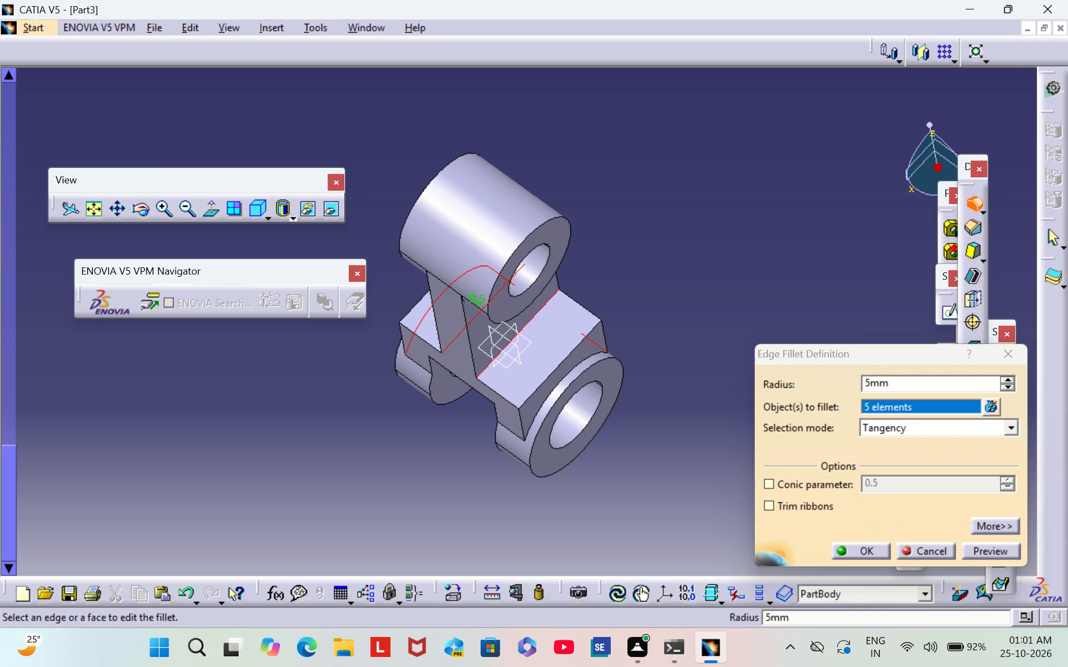
click(540, 401)
Add the curved edges where both sides of the post meet the top cylinder to the fillet selection.
middle_drag(640, 359, 658, 334)
right_drag(662, 328, 674, 303)
middle_drag(658, 334, 674, 303)
middle_drag(605, 285, 463, 177)
right_drag(600, 275, 463, 177)
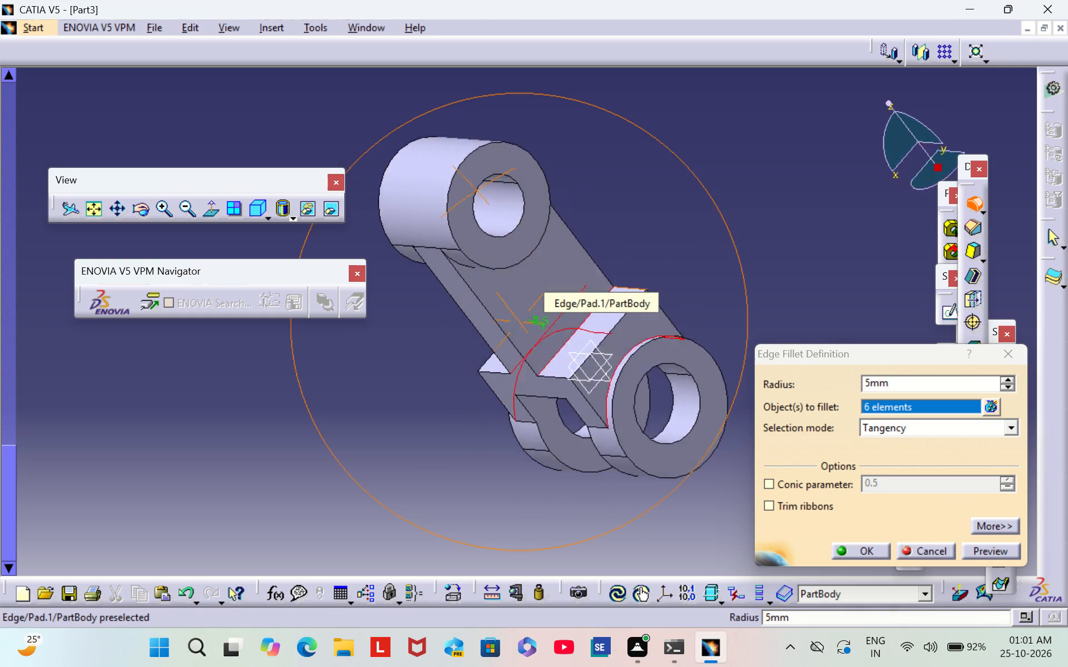
right_drag(463, 177, 449, 162)
middle_drag(463, 177, 449, 166)
click(476, 272)
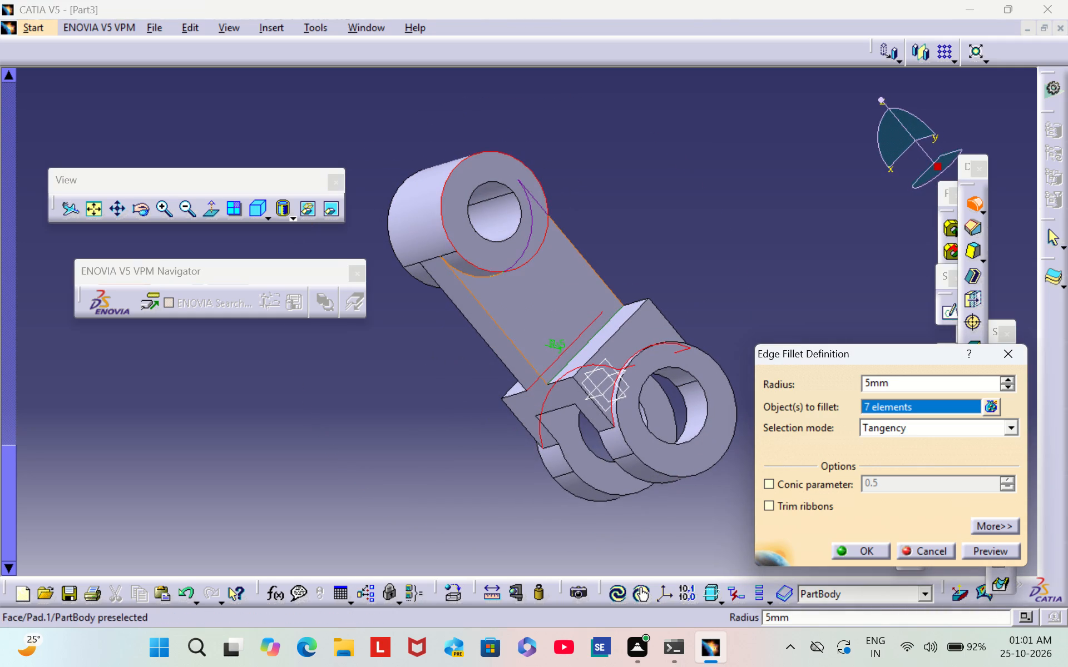
click(471, 275)
click(478, 267)
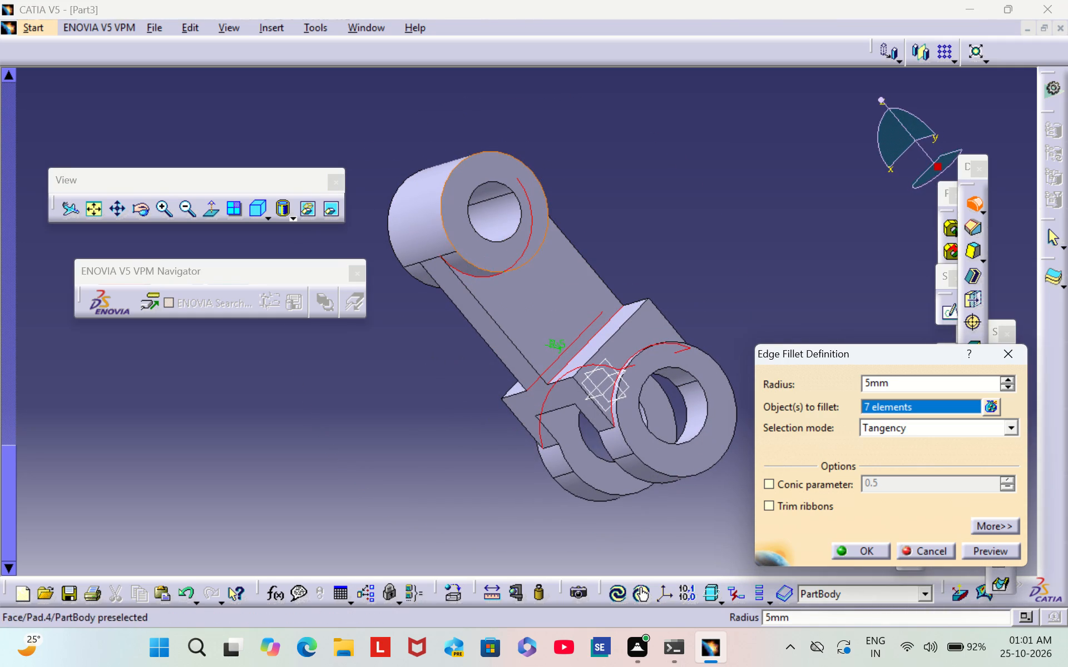
middle_drag(436, 305, 572, 235)
scroll(438, 303, down, 1)
right_drag(440, 303, 560, 240)
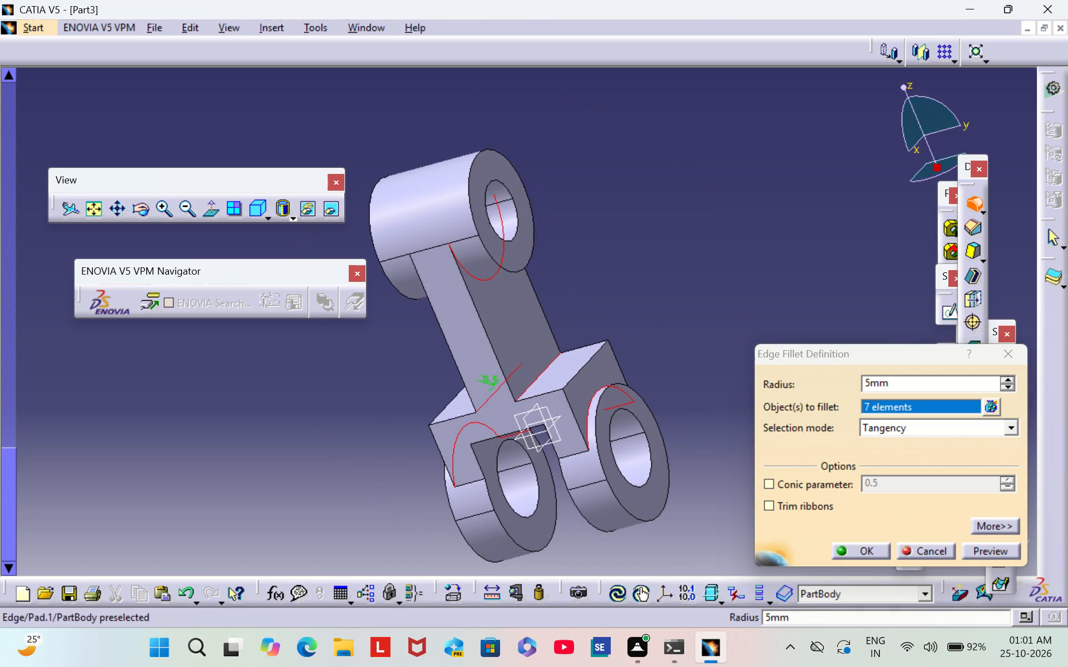
middle_drag(410, 348, 614, 251)
right_drag(420, 346, 604, 256)
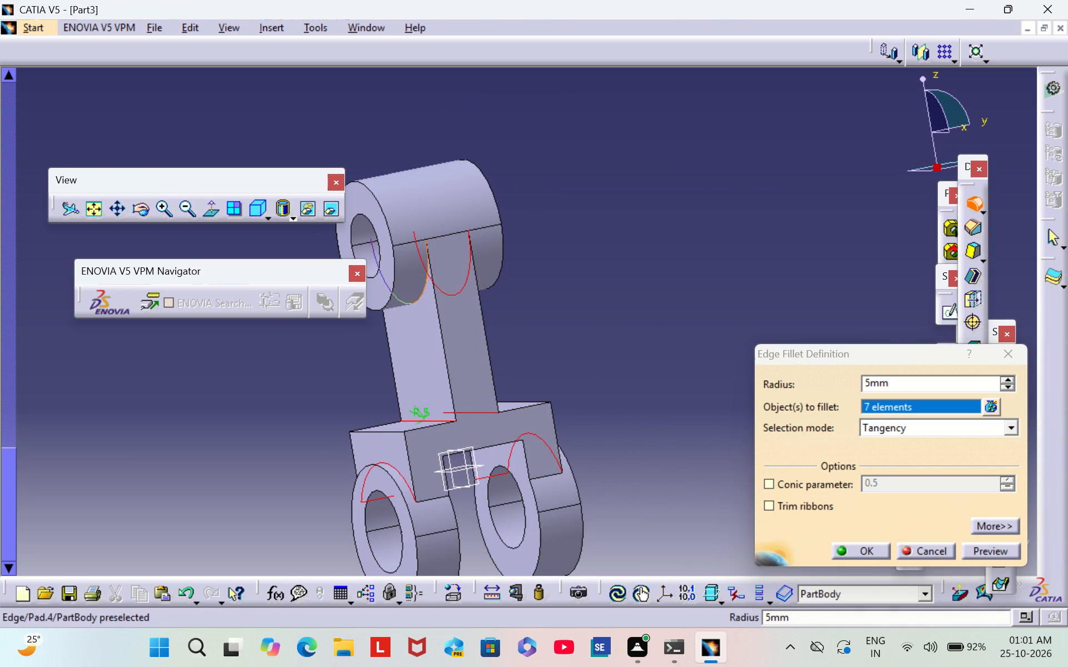
click(416, 302)
Add the two outer top edges of the arch shoulders to the fillet selection.
middle_drag(570, 274, 557, 322)
right_drag(571, 273, 557, 322)
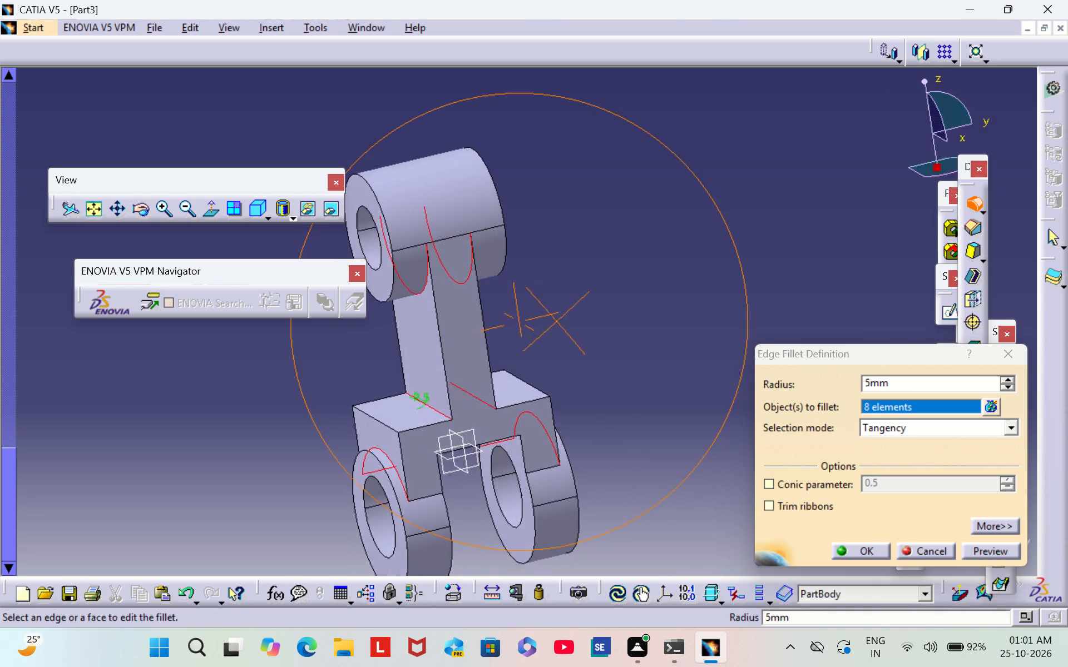
right_drag(557, 322, 545, 340)
middle_drag(557, 322, 542, 344)
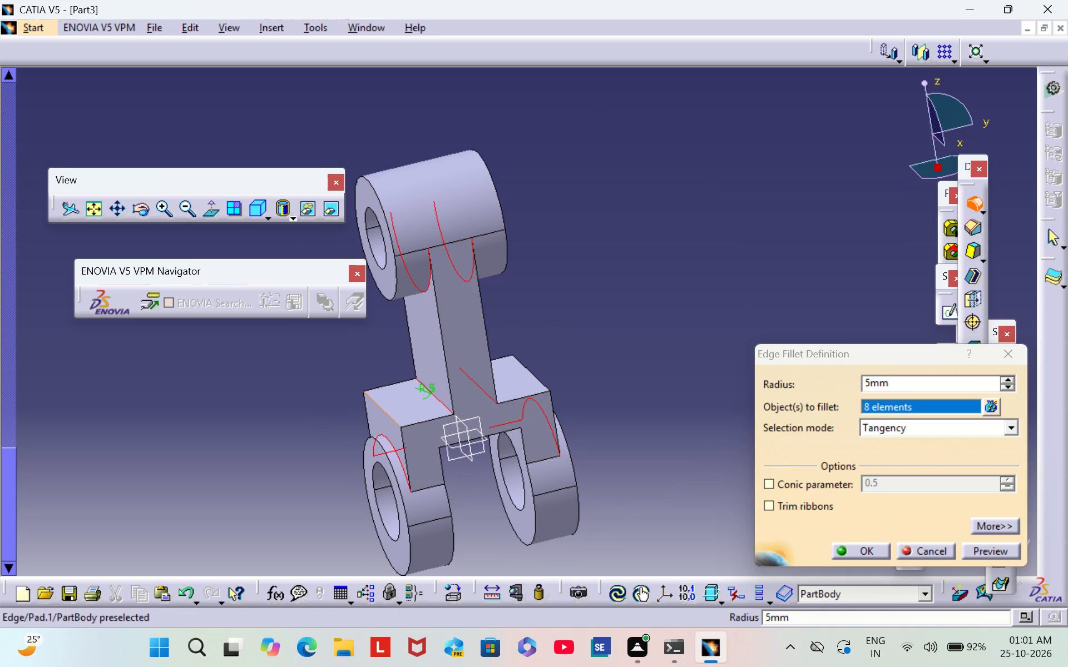
click(388, 414)
scroll(564, 349, down, 1)
middle_drag(564, 349, 505, 414)
right_drag(566, 349, 505, 409)
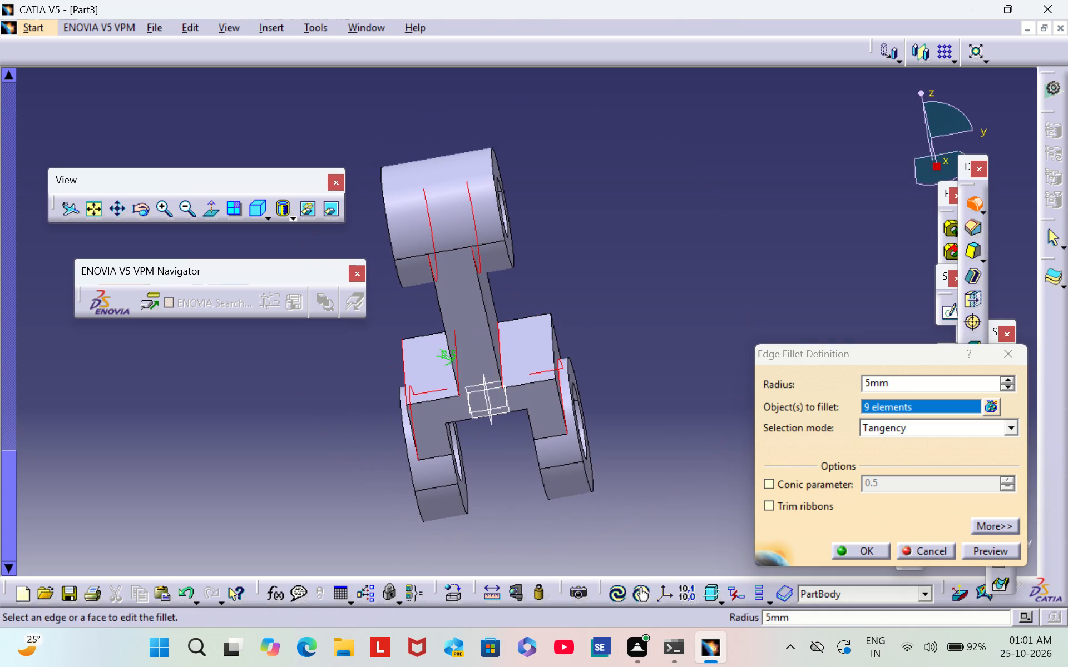
click(553, 346)
Add the remaining bottom edges of both legs, where they meet the discs, to the fillet selection.
middle_drag(623, 303, 567, 357)
right_drag(622, 305, 567, 357)
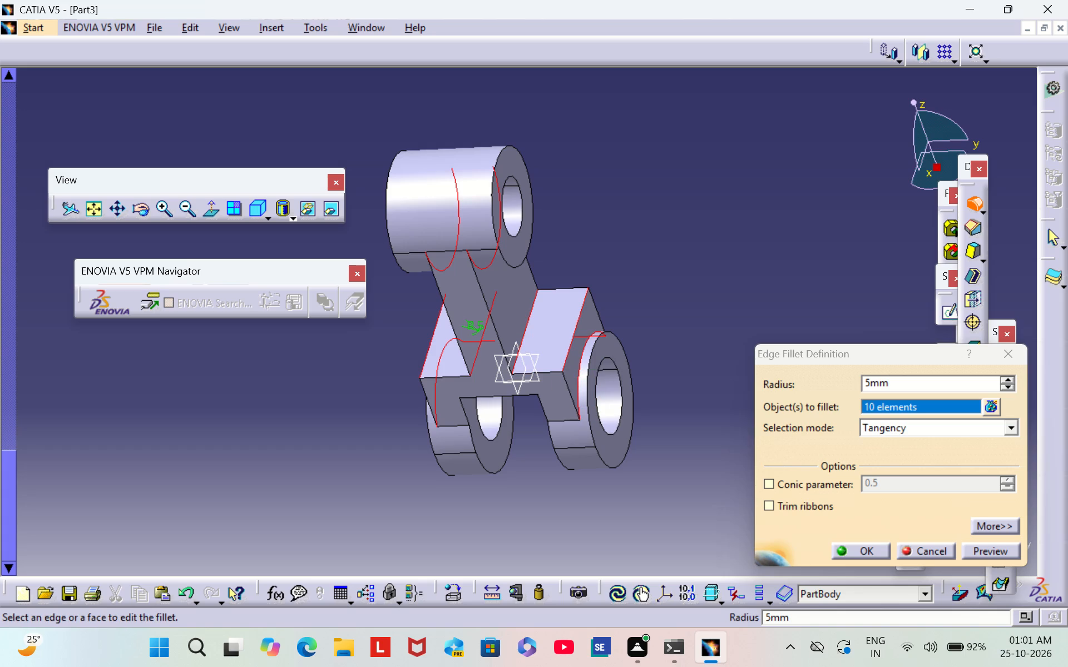
scroll(626, 297, down, 1)
middle_drag(626, 295, 640, 281)
right_drag(626, 293, 640, 281)
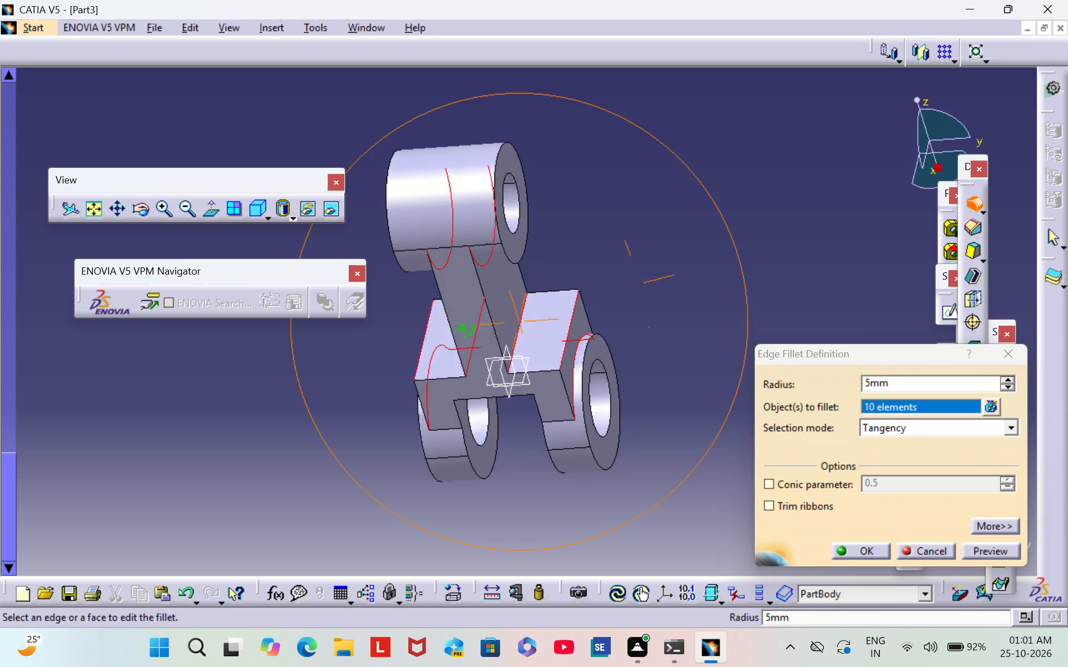
right_drag(640, 281, 713, 237)
middle_drag(640, 281, 714, 240)
scroll(714, 237, down, 1)
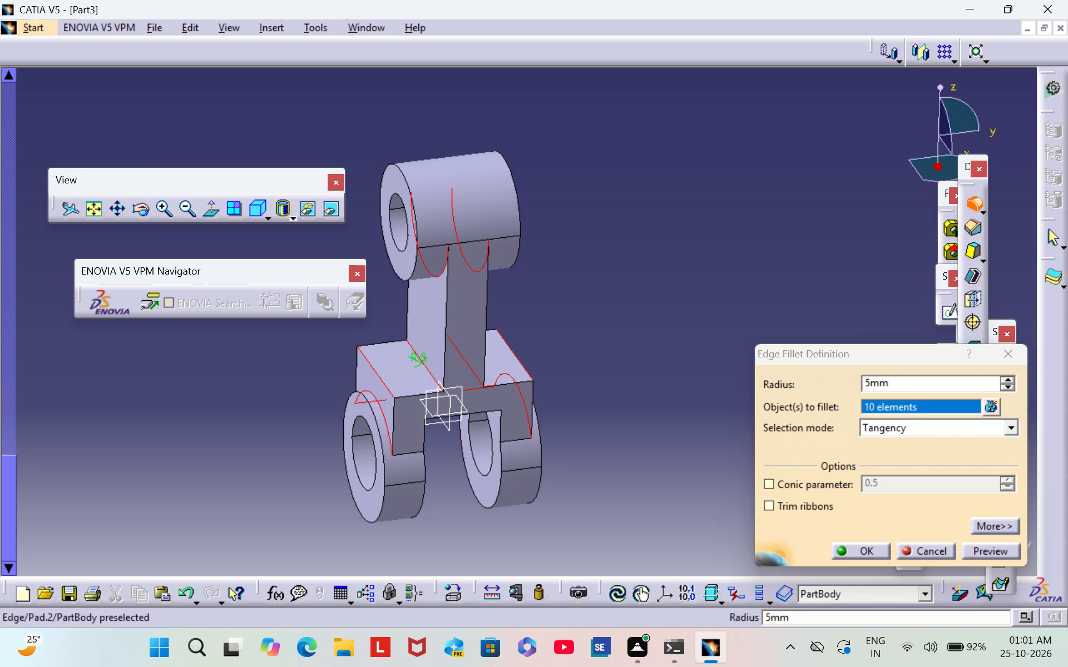
click(404, 453)
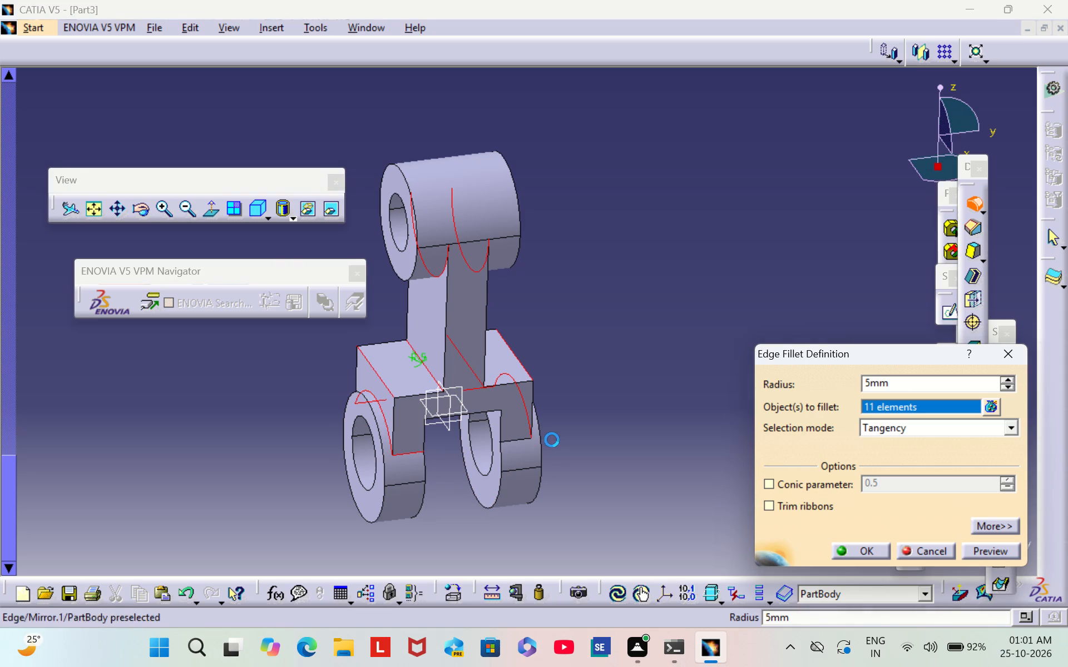
click(515, 438)
Set the edge fillet radius to 3 mm and apply it to all the selected edges.
middle_drag(582, 384, 582, 384)
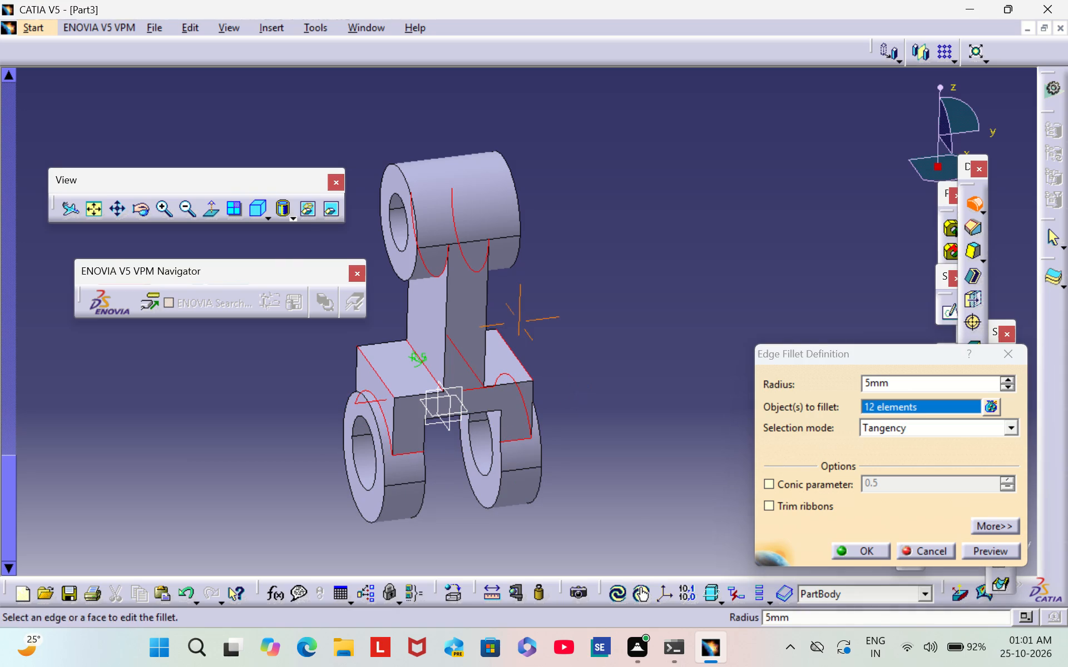
middle_drag(582, 384, 418, 508)
right_drag(583, 384, 418, 508)
scroll(614, 214, down, 1)
middle_drag(614, 214, 398, 429)
right_drag(602, 240, 398, 429)
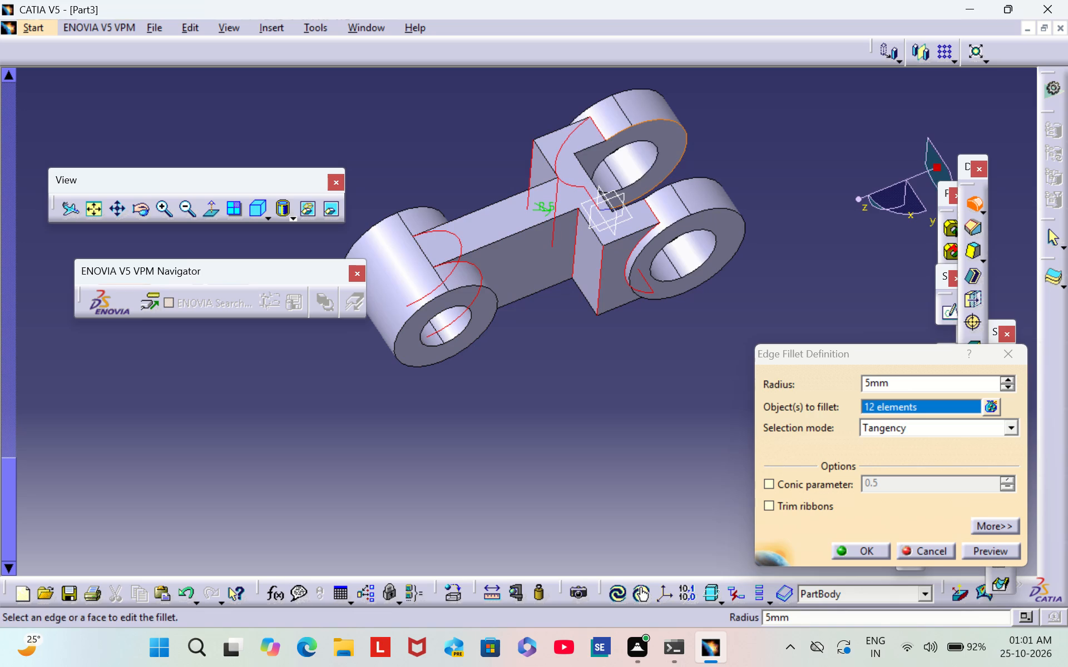
middle_drag(672, 168, 596, 457)
right_drag(674, 181, 596, 457)
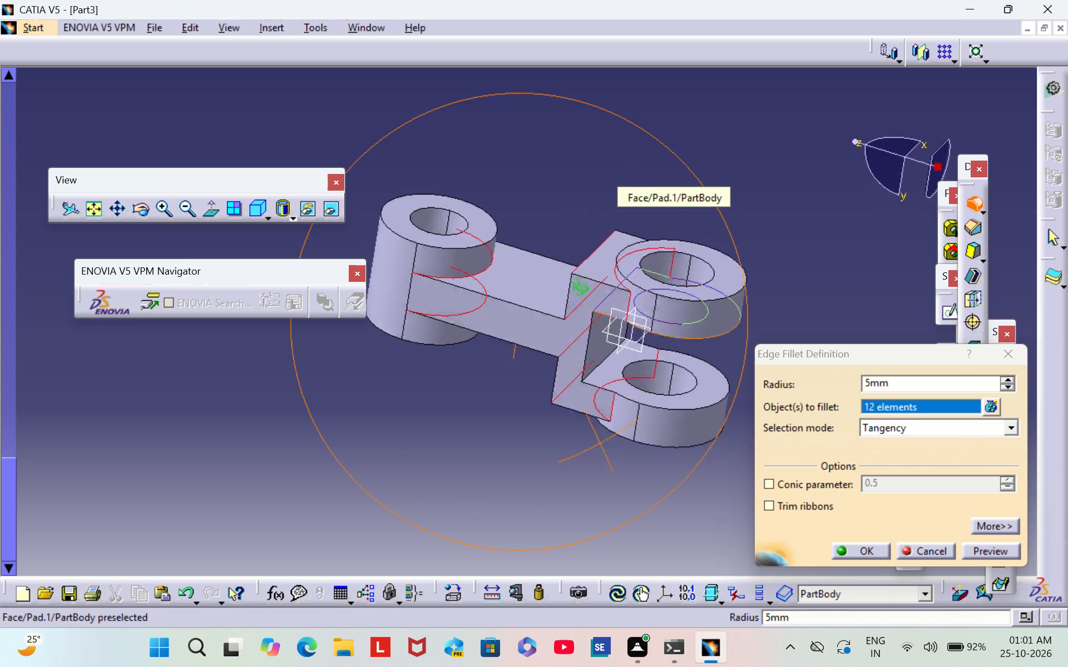
right_drag(596, 457, 587, 515)
middle_drag(596, 457, 627, 486)
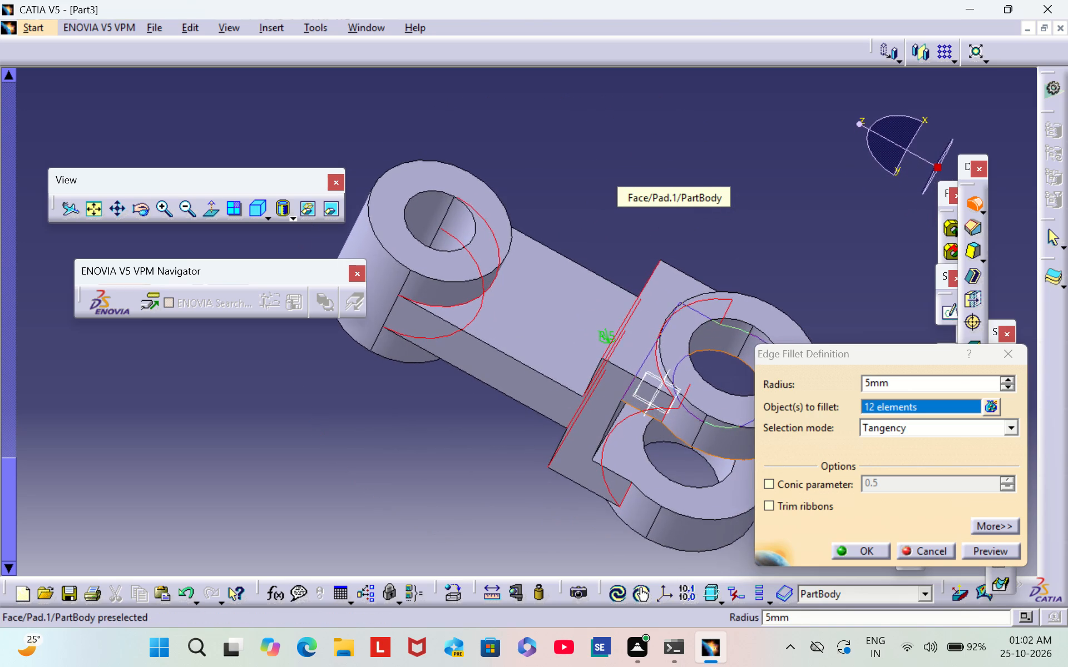
middle_drag(627, 486, 590, 510)
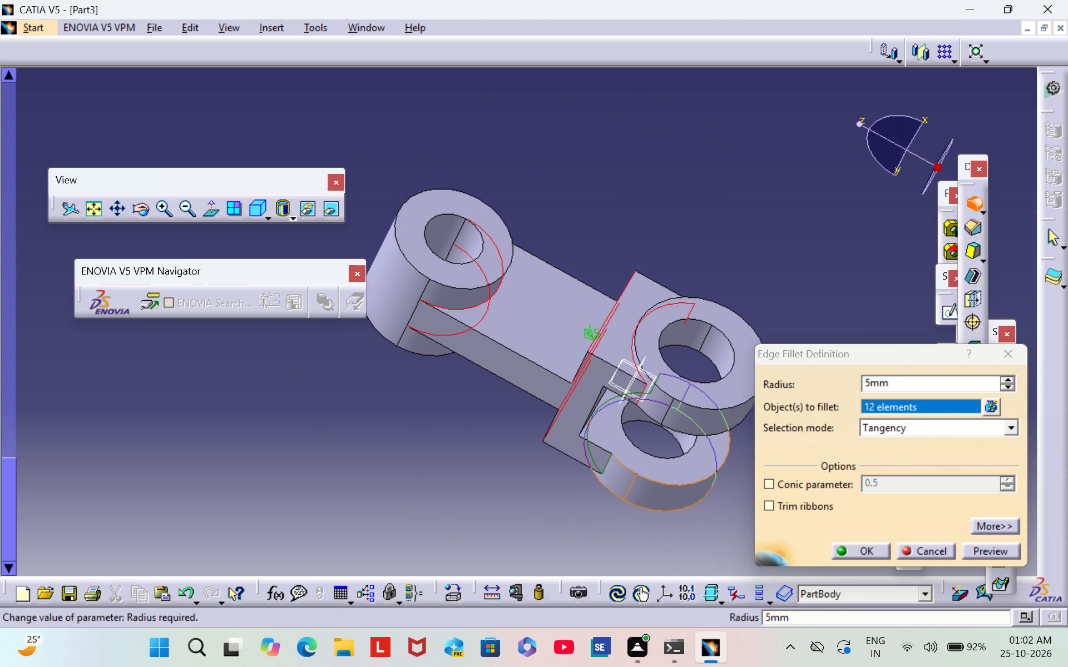
click(911, 384)
key(BackSpace)
key(BackSpace)
key(BackSpace)
key(BackSpace)
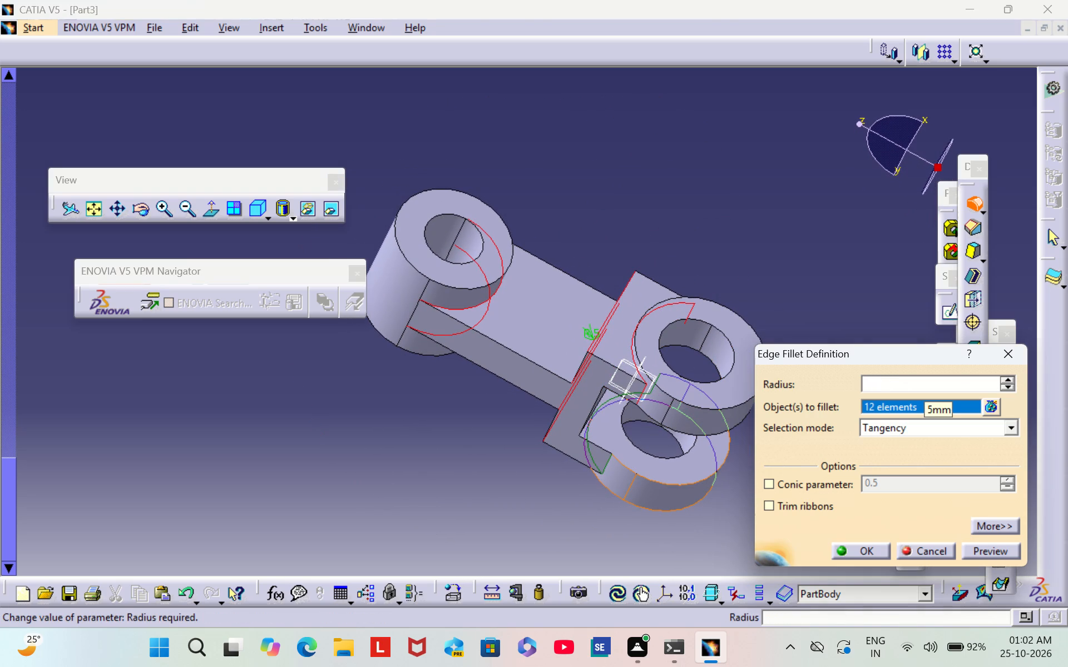
key(3)
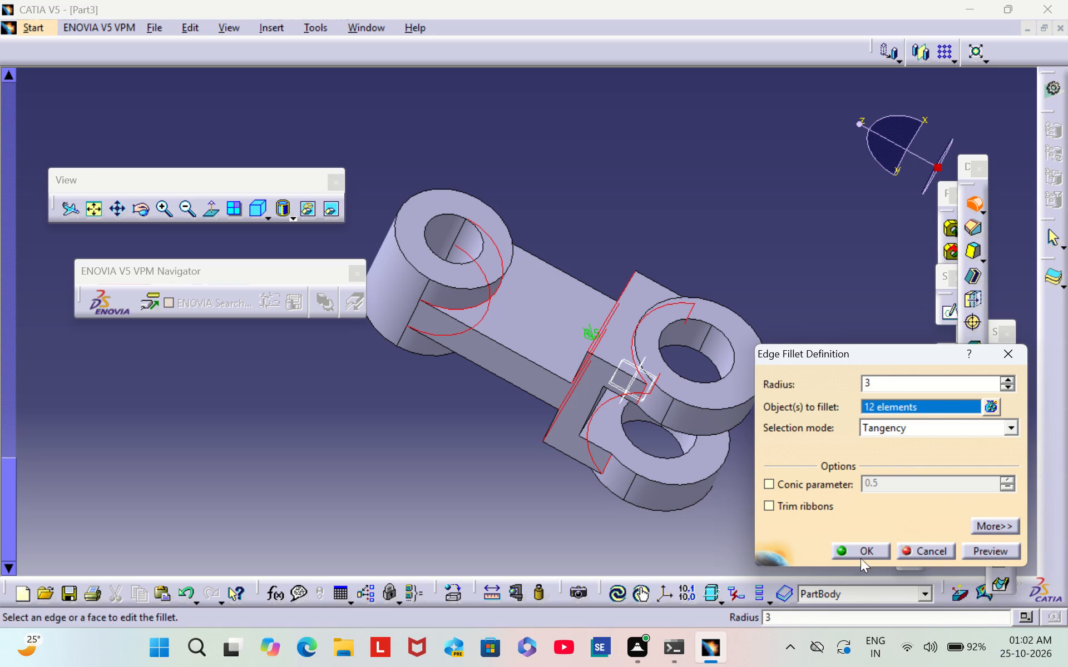
click(861, 552)
Examine the part from several angles, checking the fillets on the post, arch, cylinder and leg discs.
click(714, 256)
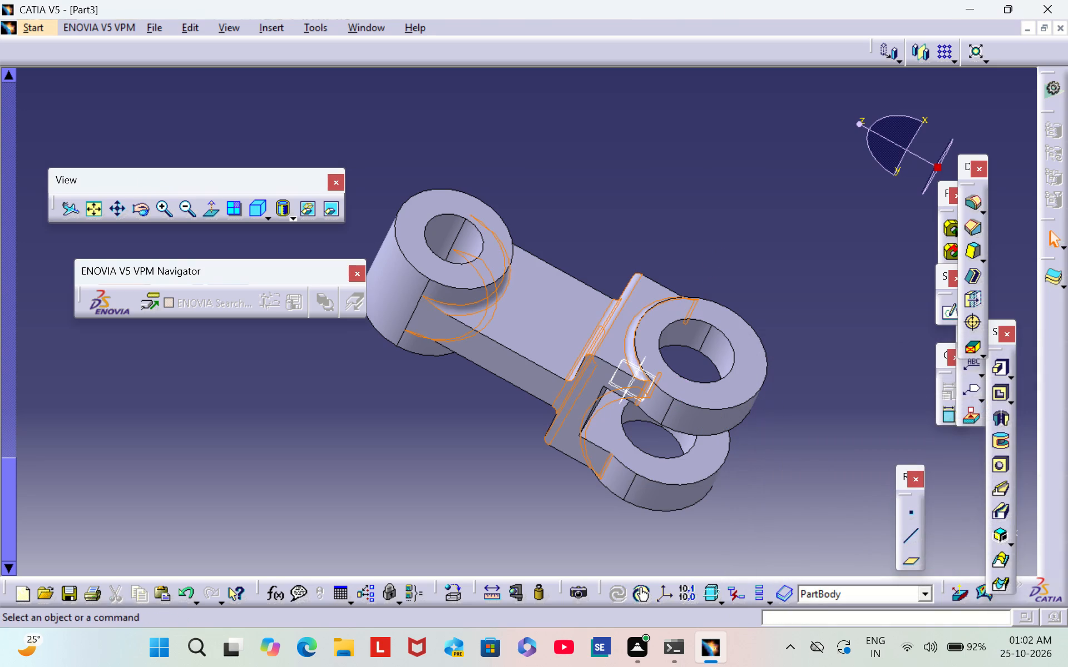
middle_drag(568, 277, 748, 258)
right_drag(568, 275, 748, 258)
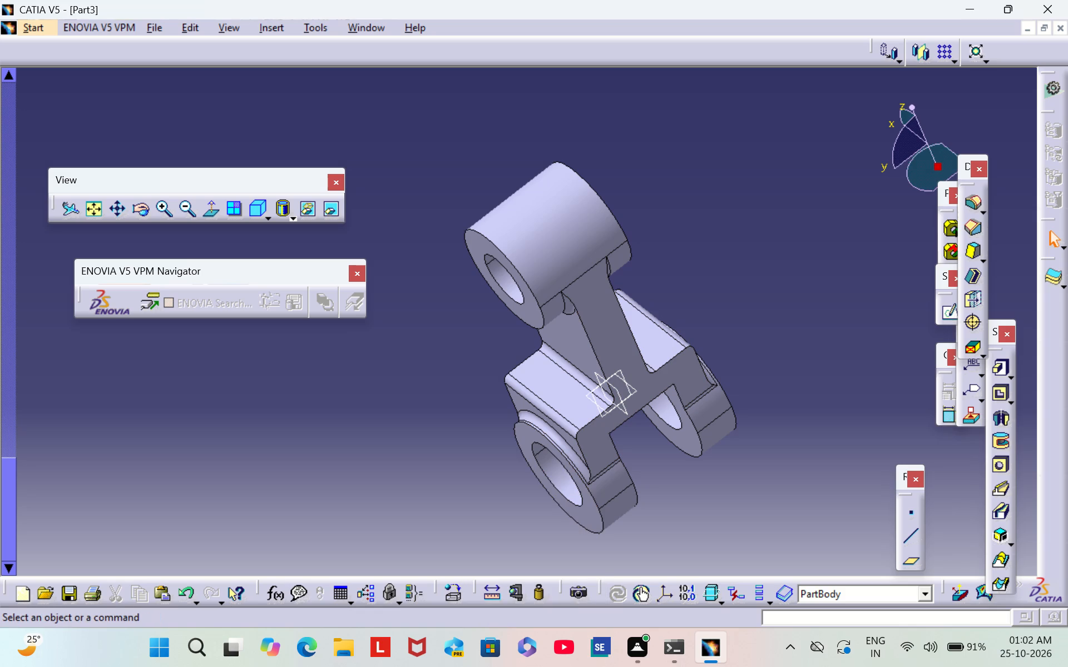
click(719, 224)
scroll(421, 333, down, 1)
middle_drag(421, 332, 541, 287)
right_drag(422, 331, 541, 287)
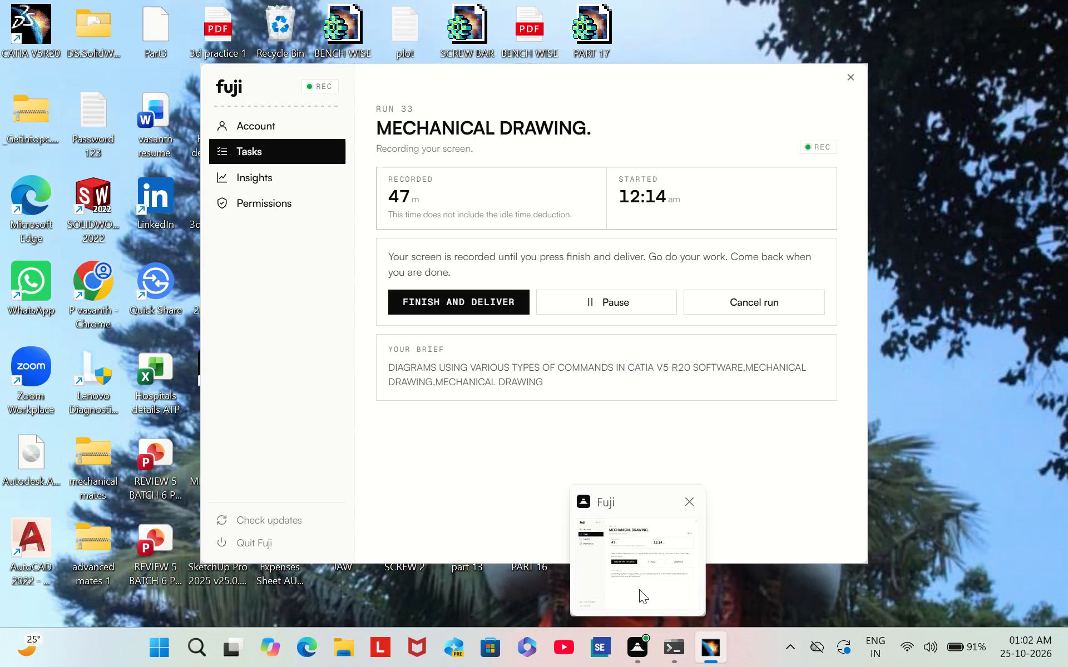
click(697, 323)
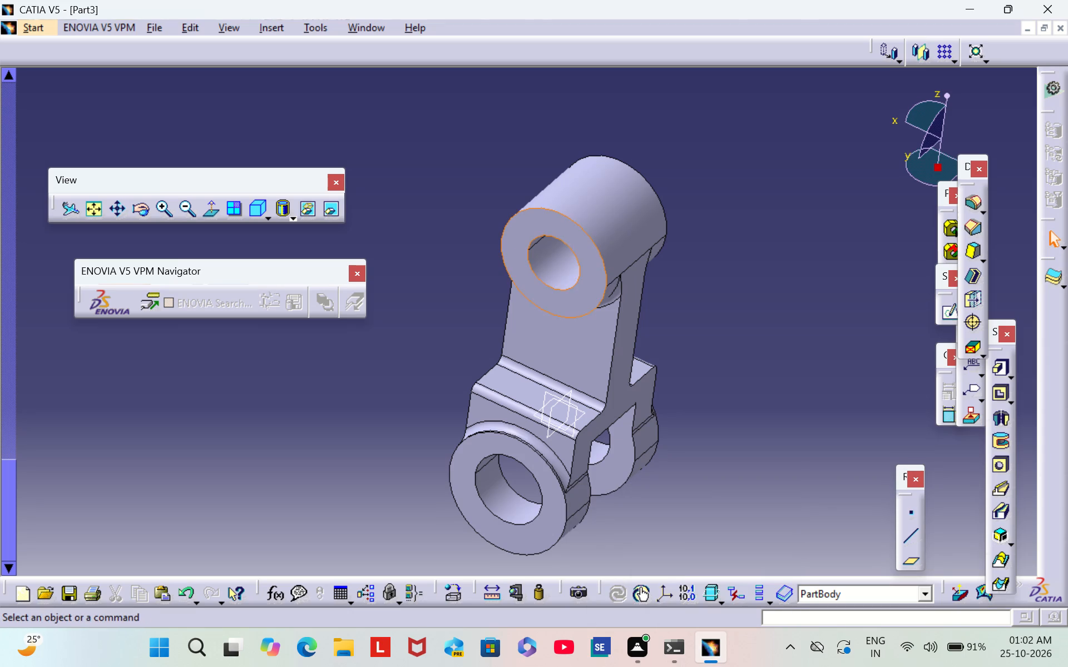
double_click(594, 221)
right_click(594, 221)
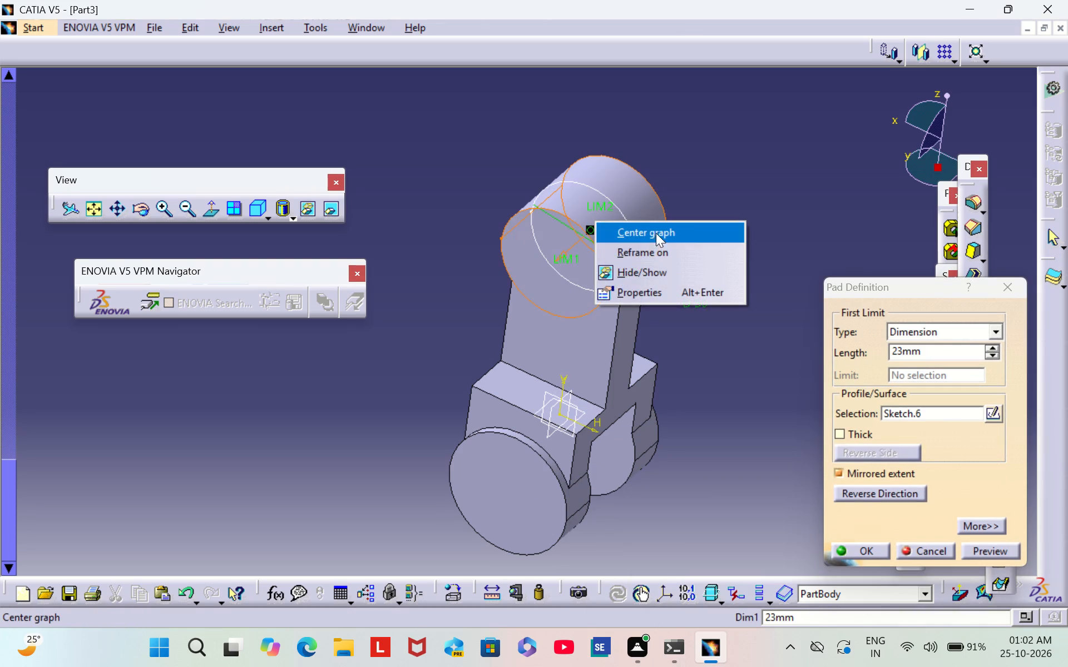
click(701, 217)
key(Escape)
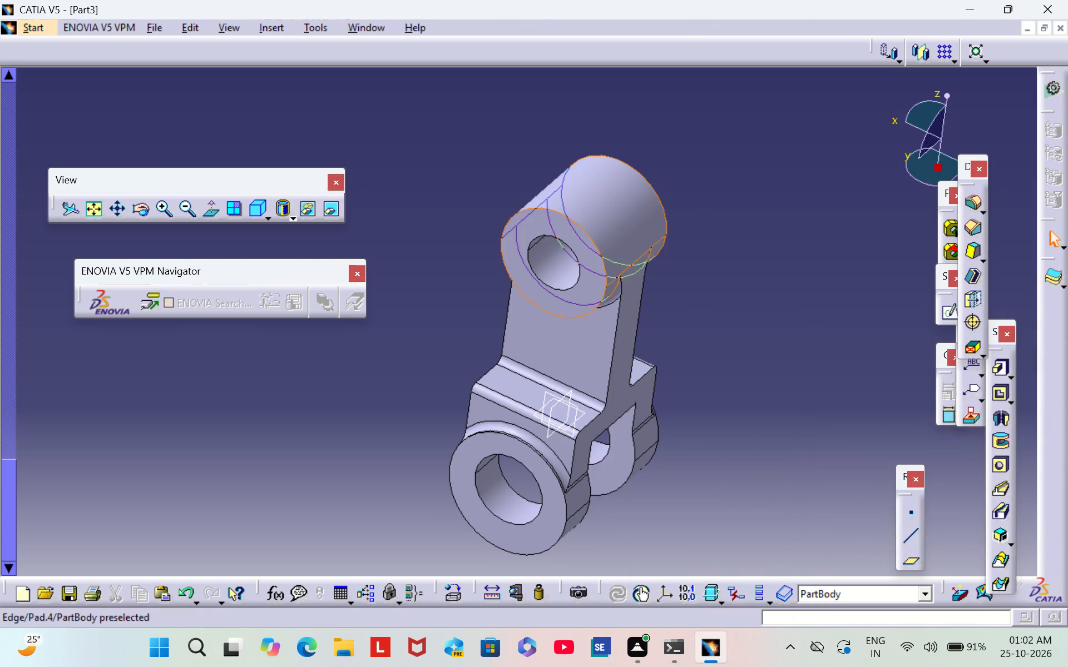
Set the fill color of the top cylinder's outer curved face to yellow.
right_click(573, 214)
click(631, 286)
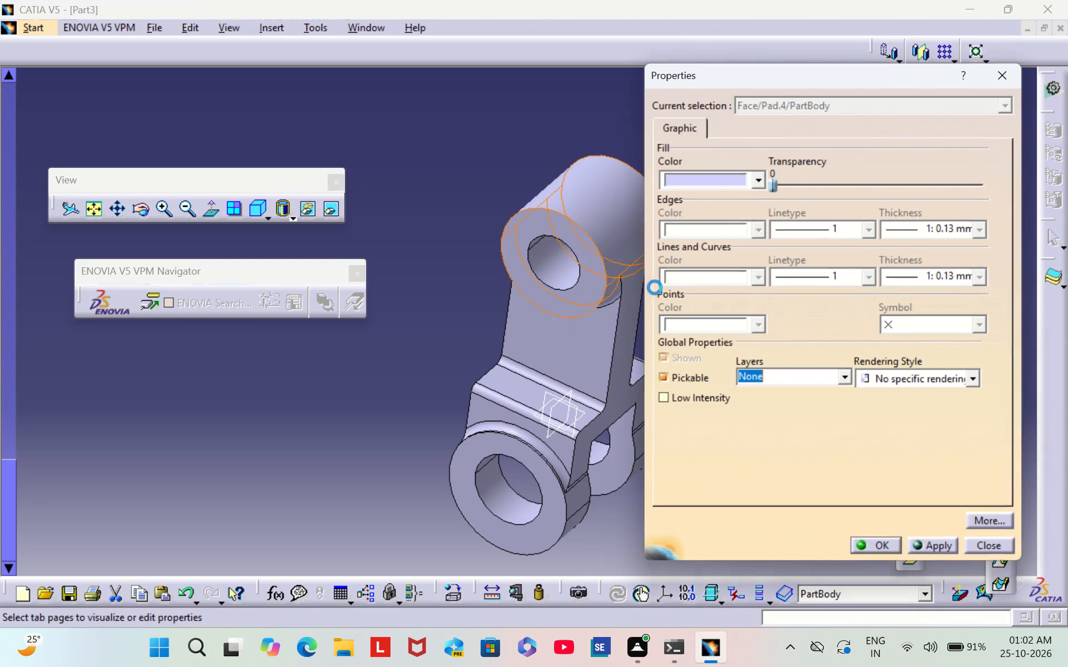
click(756, 175)
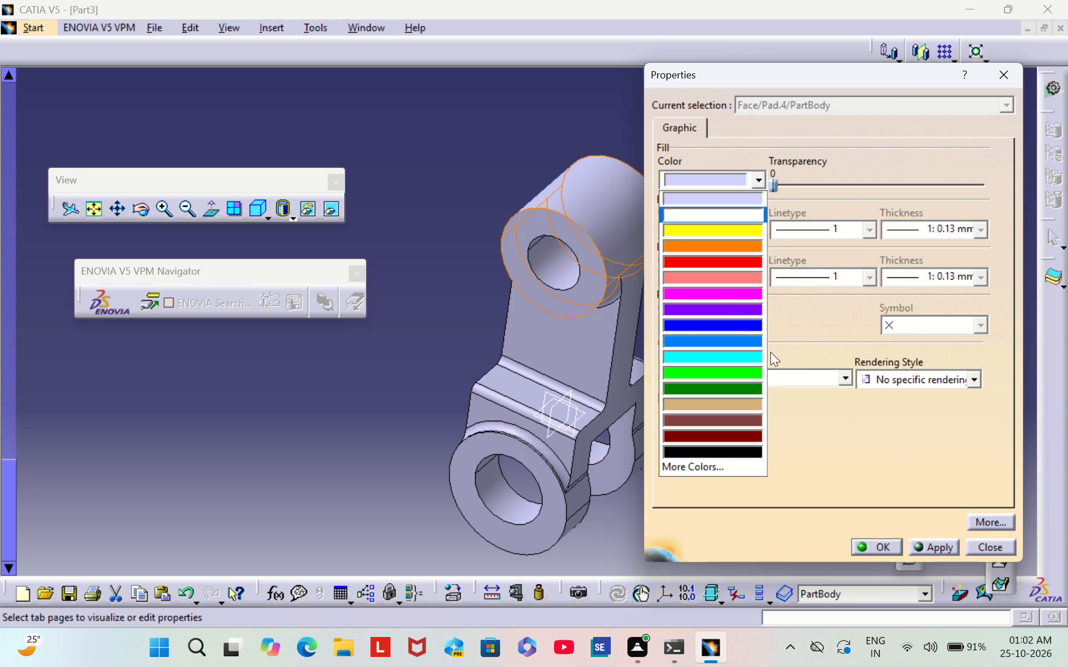
click(713, 236)
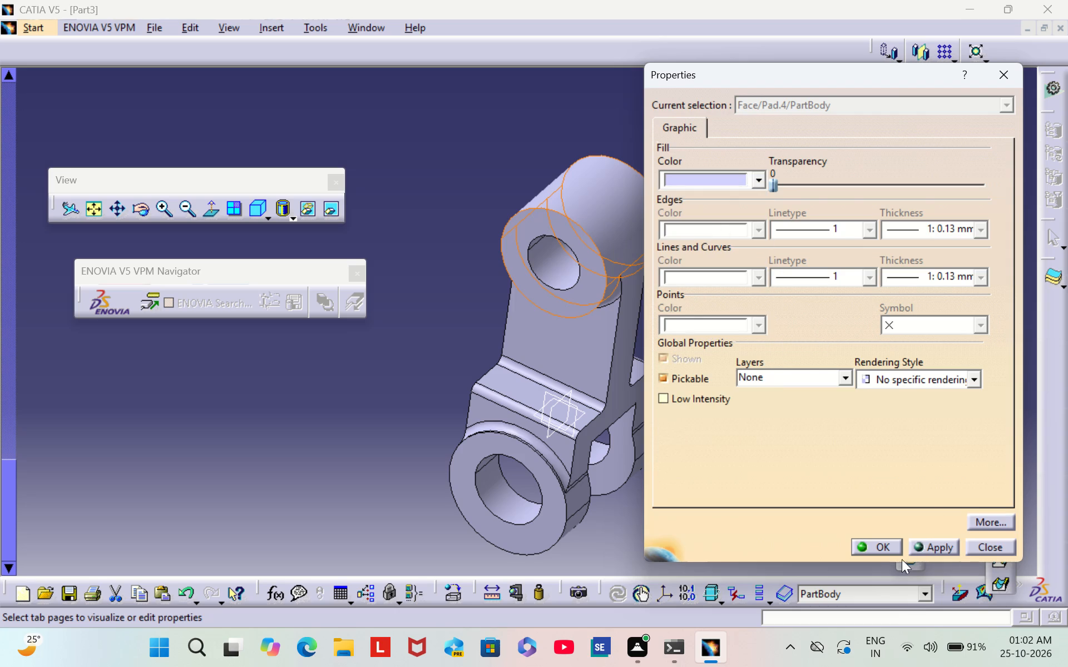
click(875, 547)
click(718, 317)
Set the fill color of the bore face through the top cylinder to yellow.
middle_drag(732, 296, 778, 221)
right_drag(732, 293, 778, 221)
right_click(580, 255)
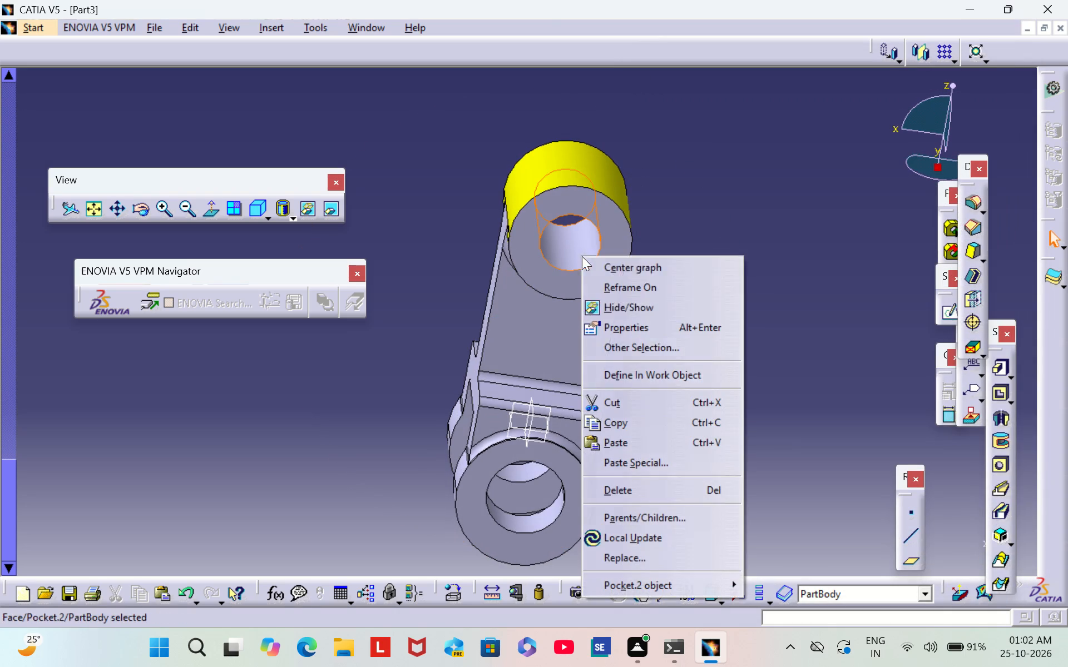
click(654, 330)
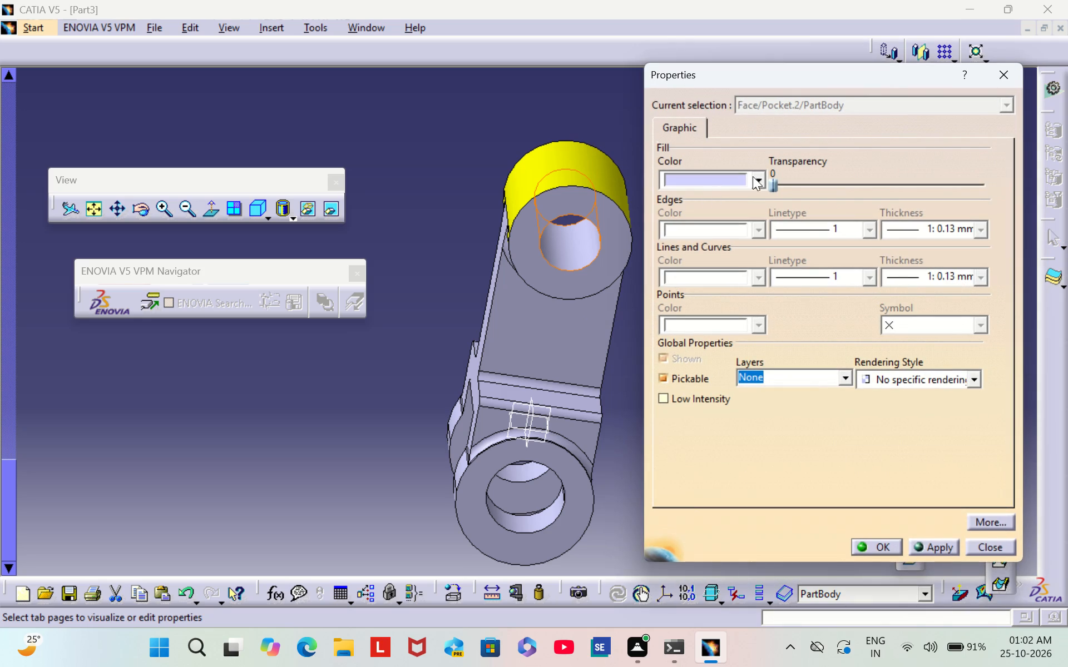
click(763, 176)
click(725, 235)
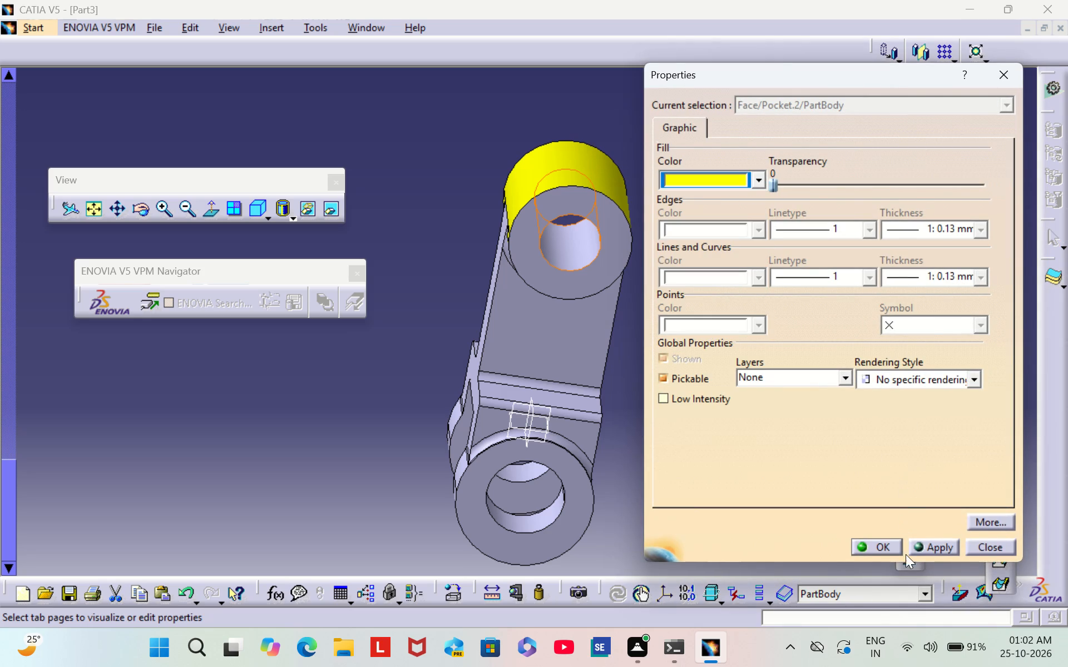
click(881, 551)
click(697, 347)
Set the fill color of the top cylinder's flat annular end face to yellow.
scroll(689, 320, down, 1)
middle_drag(689, 320, 689, 315)
right_drag(689, 317, 689, 315)
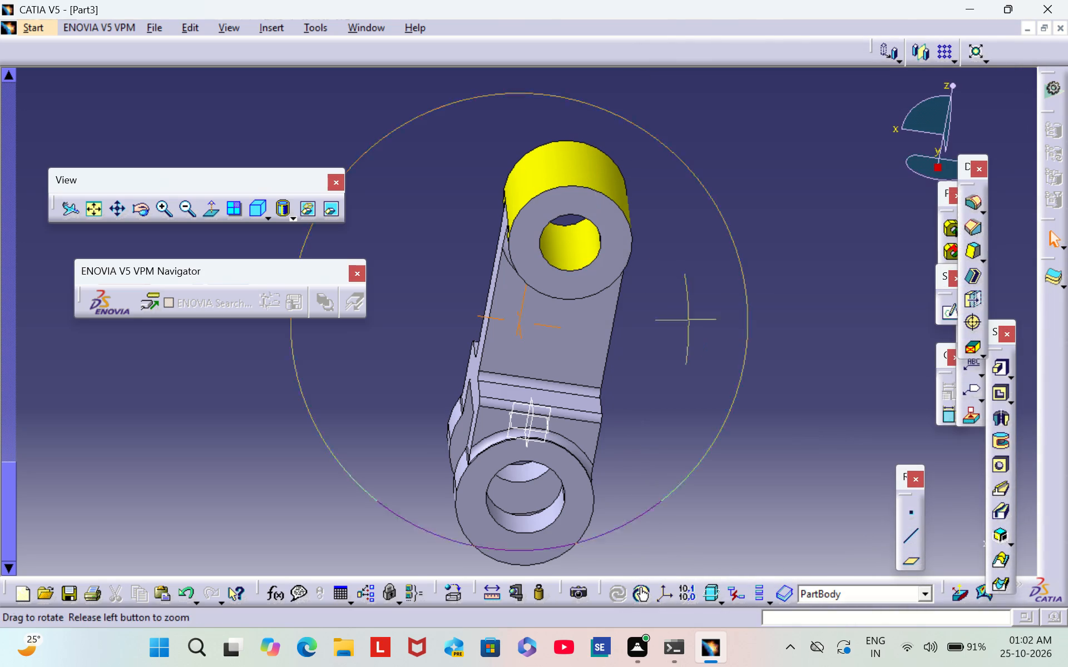
middle_drag(689, 315, 724, 251)
right_drag(689, 315, 724, 251)
right_click(540, 266)
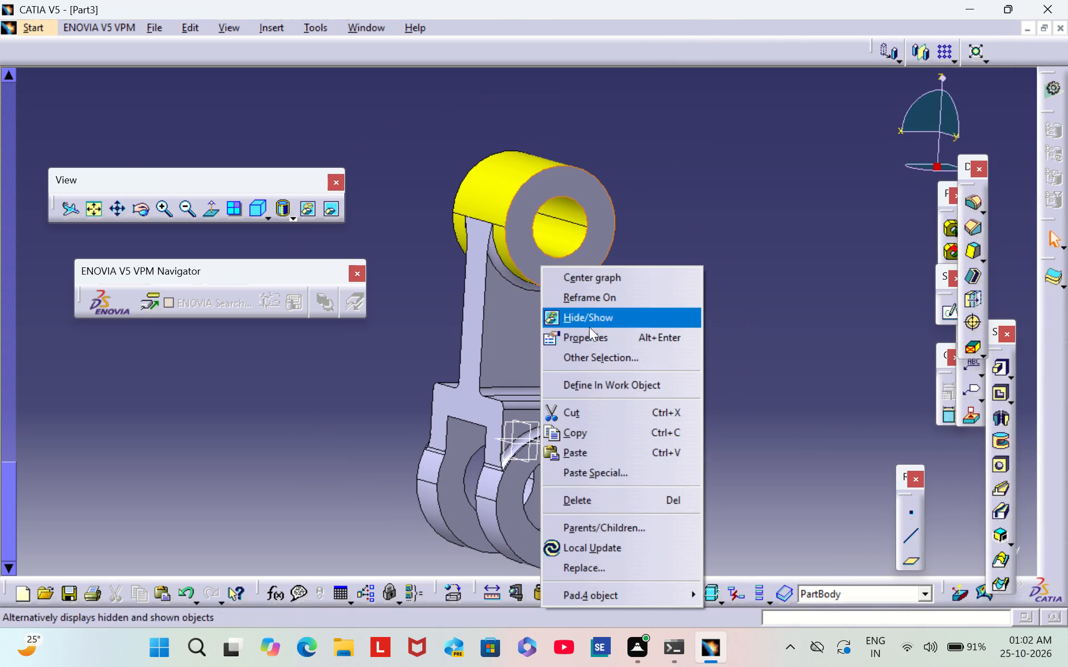
click(593, 333)
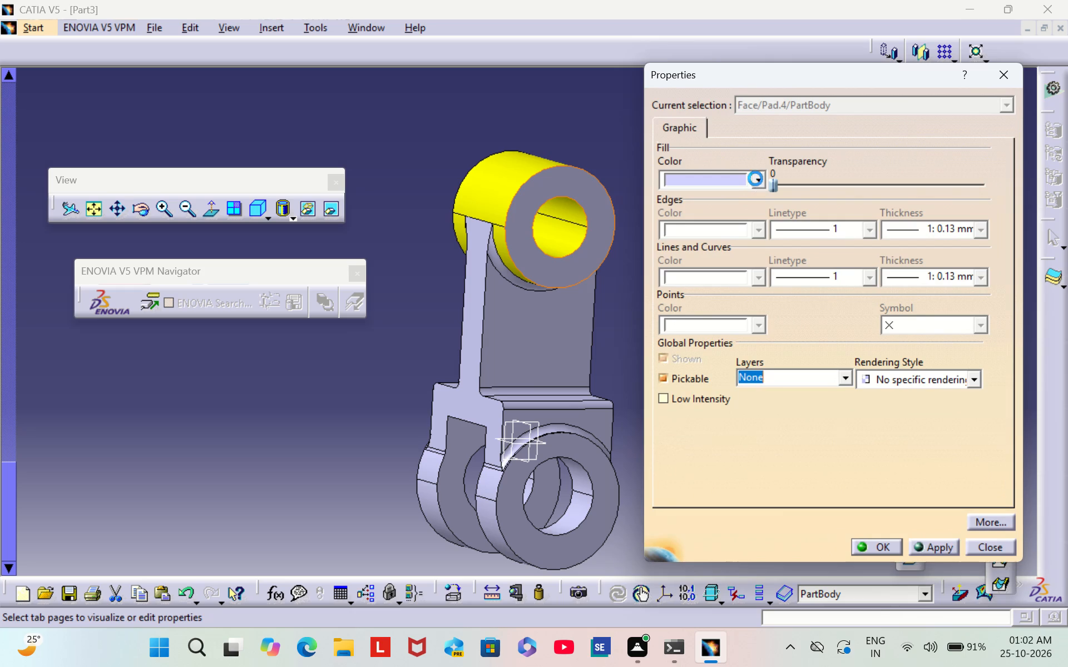
click(755, 178)
click(743, 237)
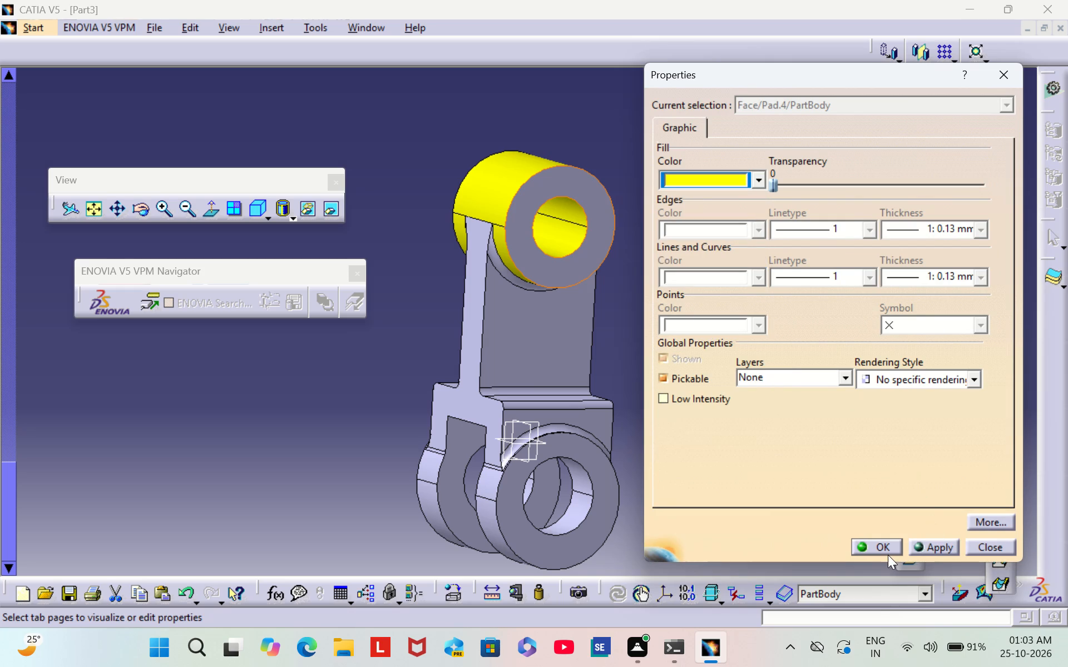
click(878, 547)
click(777, 415)
Set the fill color of the flat profile face spanning the post and arch to yellow.
middle_drag(662, 370, 740, 287)
right_drag(664, 366, 740, 287)
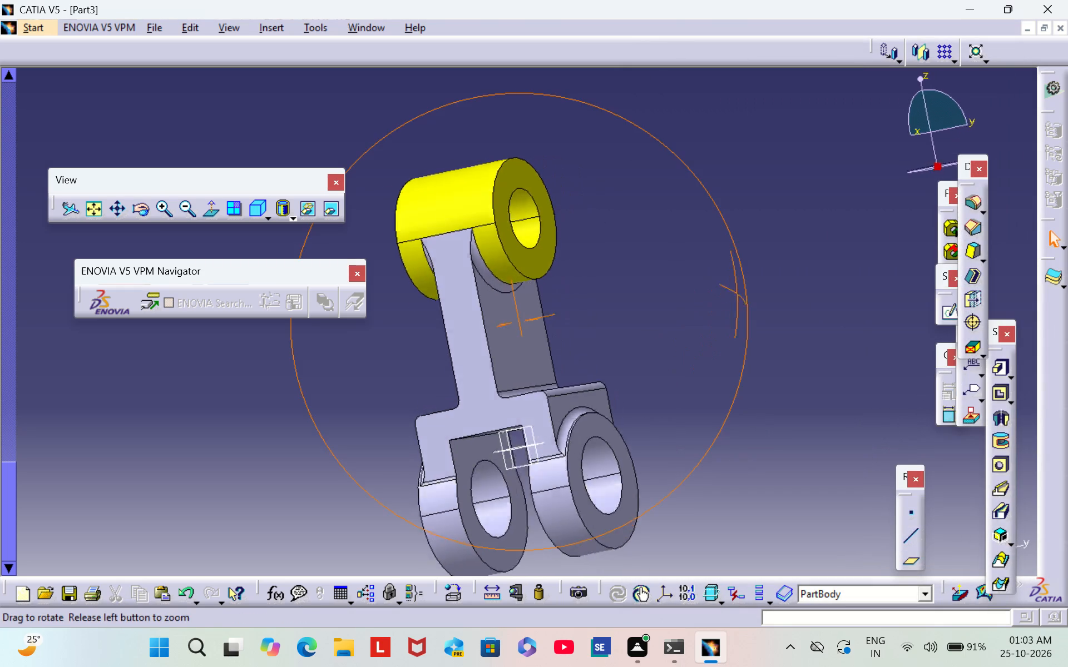
right_drag(740, 287, 749, 280)
middle_drag(740, 287, 756, 275)
right_click(461, 349)
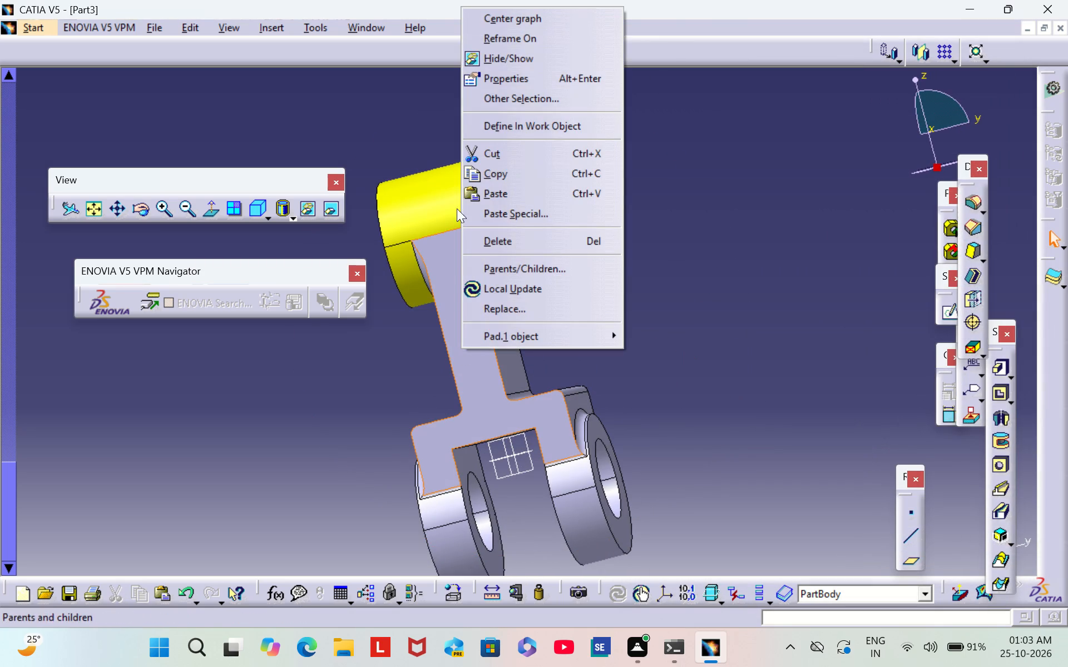
click(550, 71)
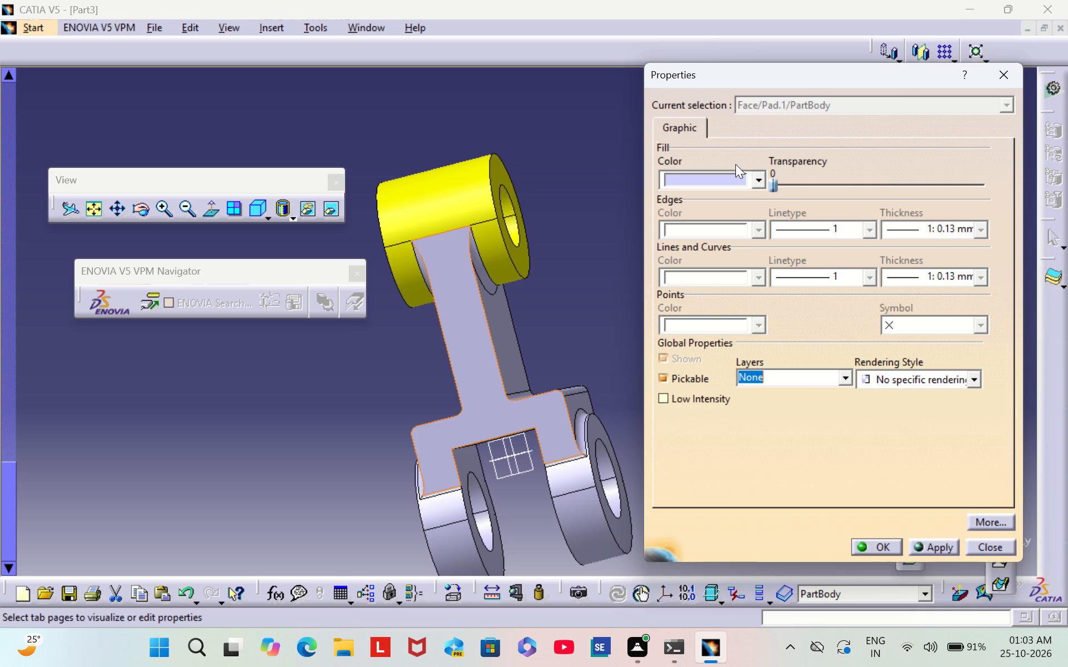
click(762, 177)
click(729, 229)
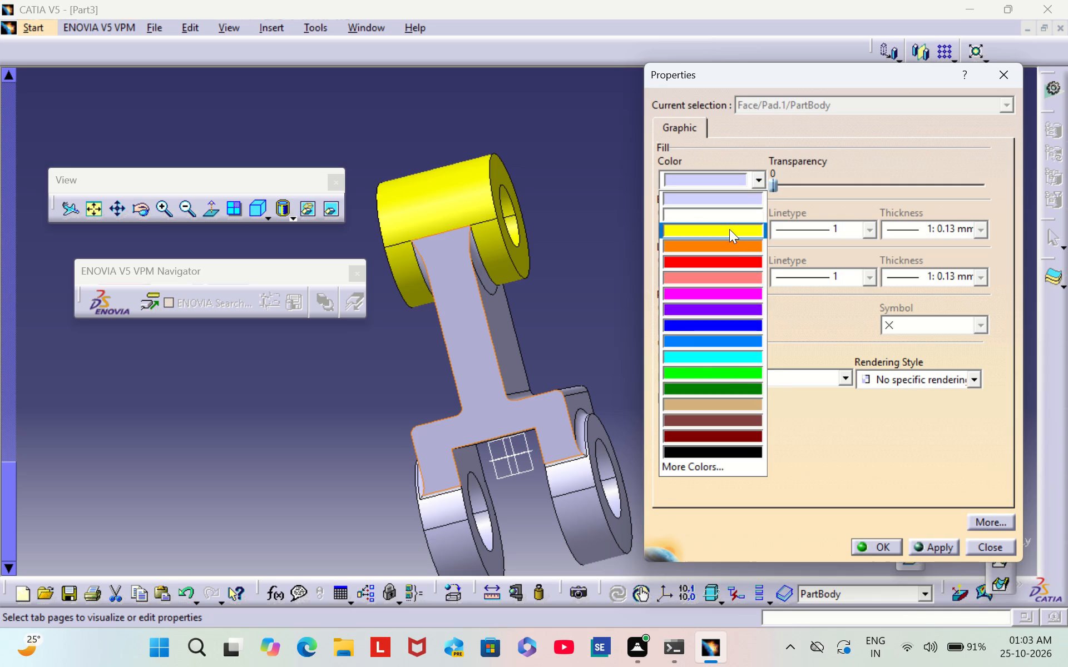
click(888, 546)
click(657, 336)
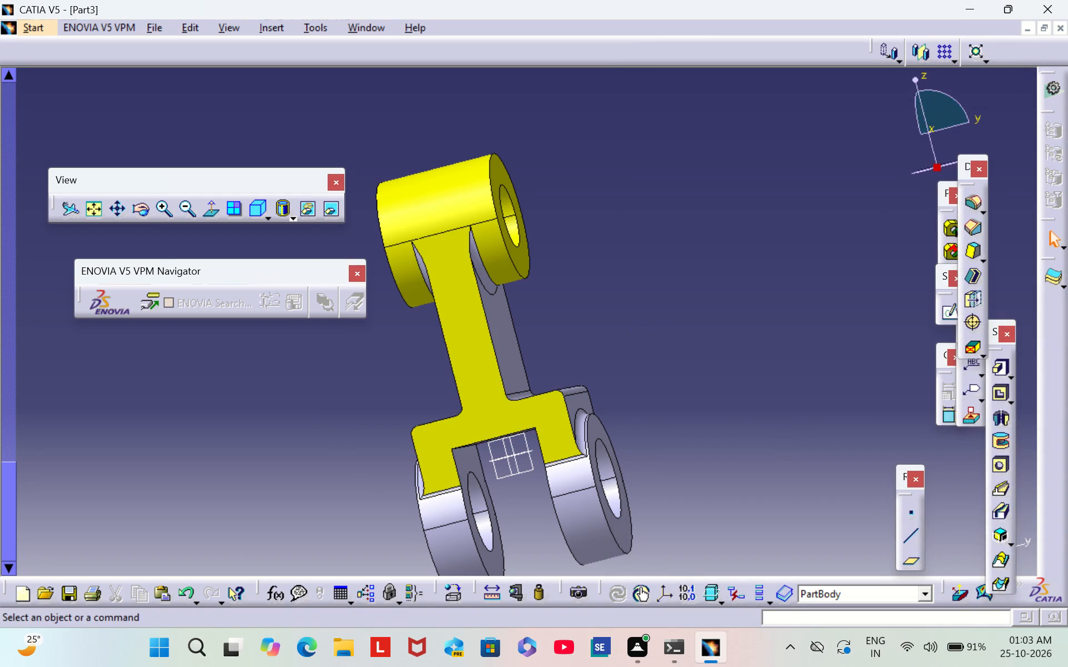
Set the fill color of the arch shoulder's flat top face, beside the post, to yellow.
middle_drag(630, 328, 494, 434)
scroll(630, 328, down, 1)
right_drag(630, 328, 494, 434)
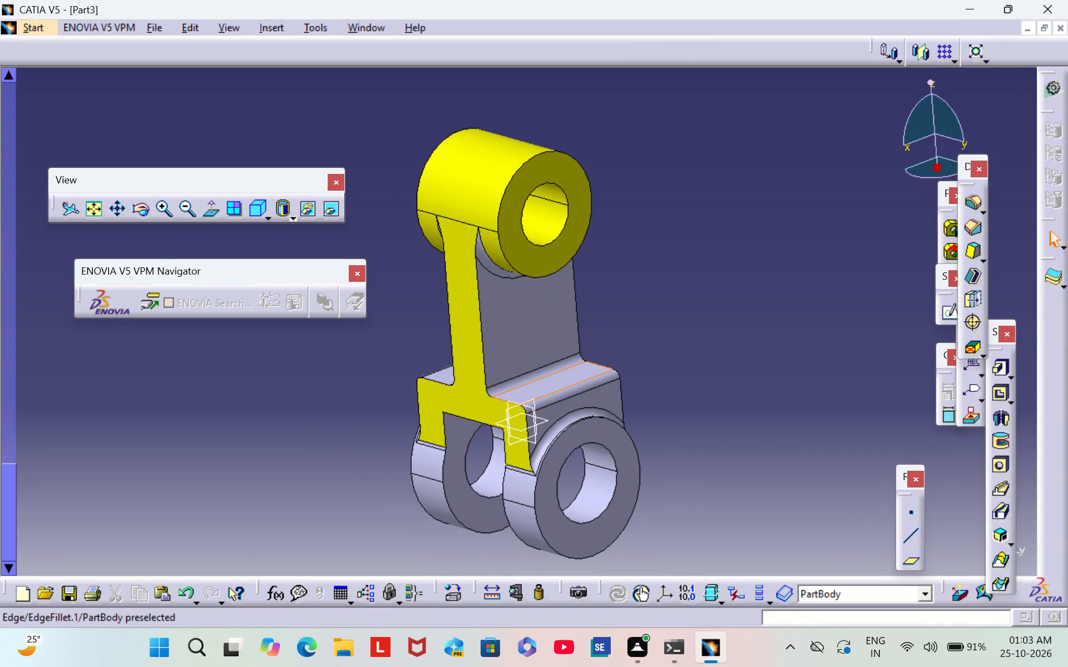
right_click(523, 389)
click(587, 109)
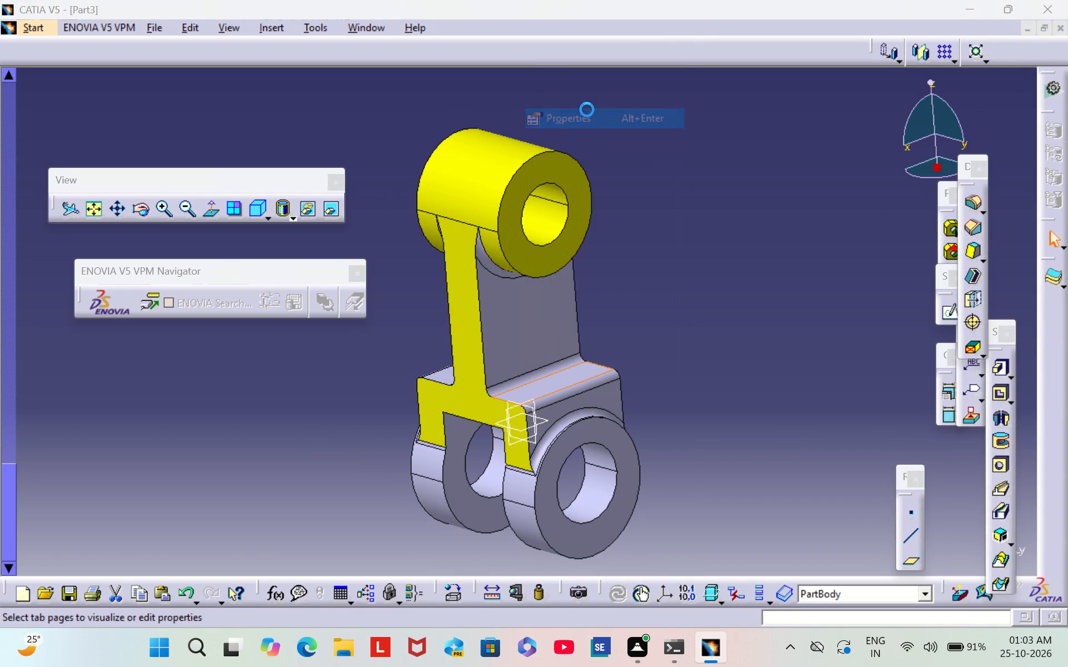
click(756, 182)
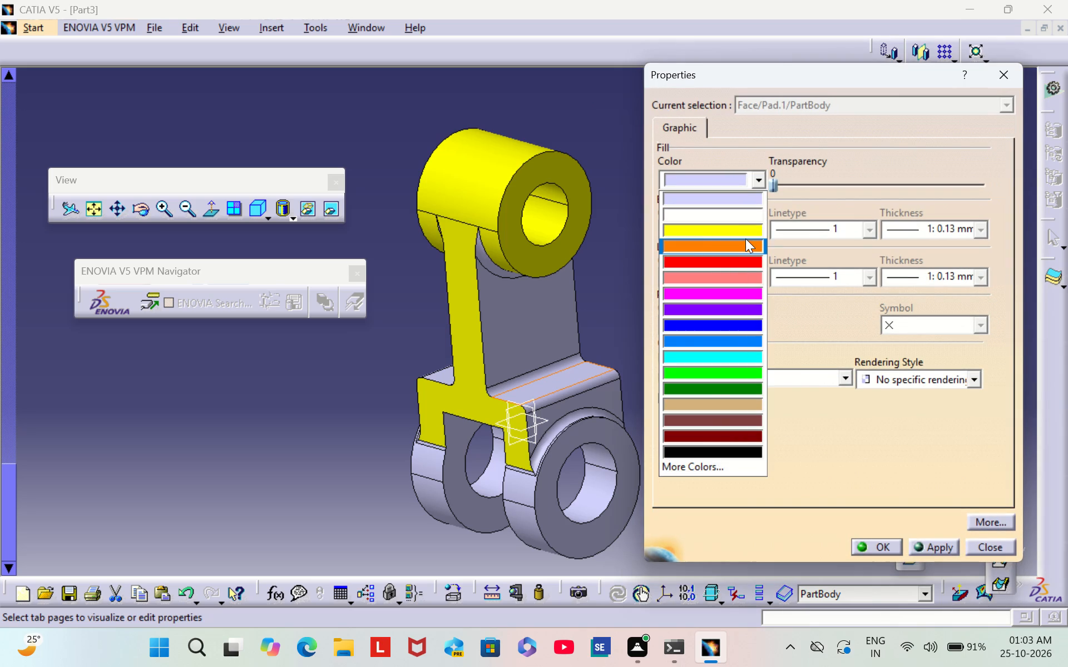
click(744, 232)
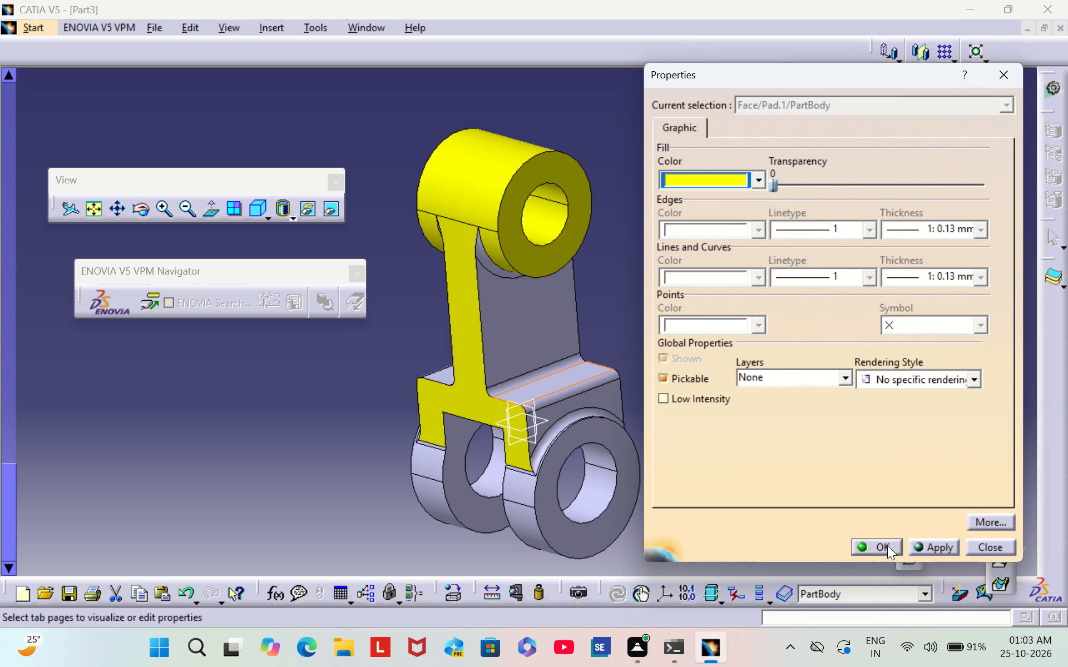
click(887, 545)
click(793, 469)
Set the fill color of the post's wide flat face, between the cylinder and the arch shoulder, to yellow.
middle_drag(563, 346, 543, 383)
right_drag(564, 346, 537, 392)
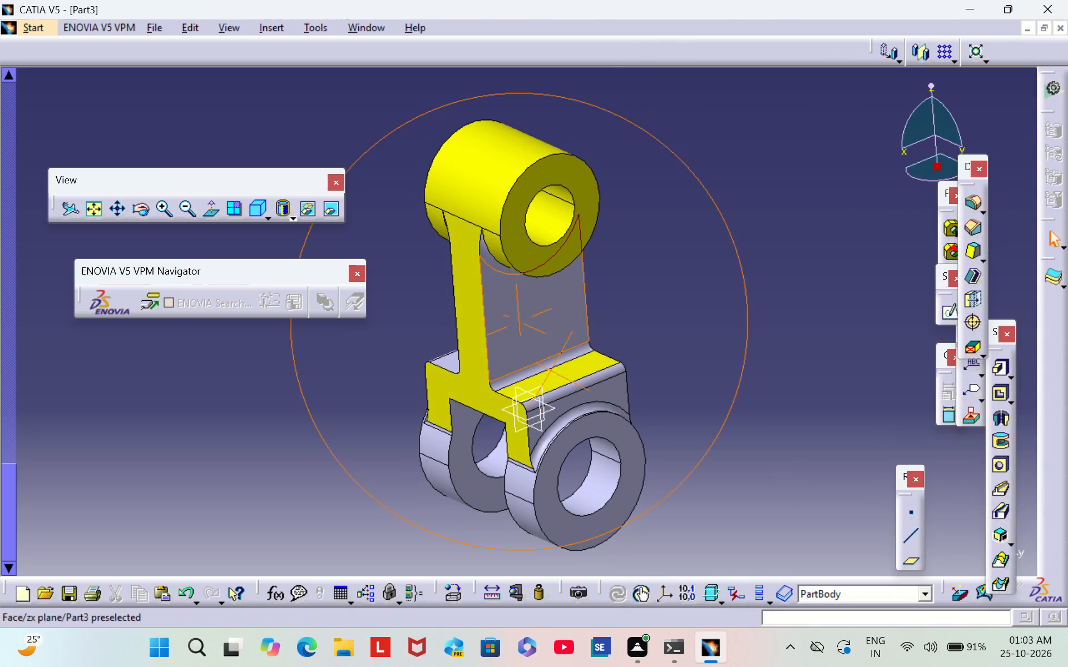
right_drag(537, 392, 536, 394)
right_click(537, 339)
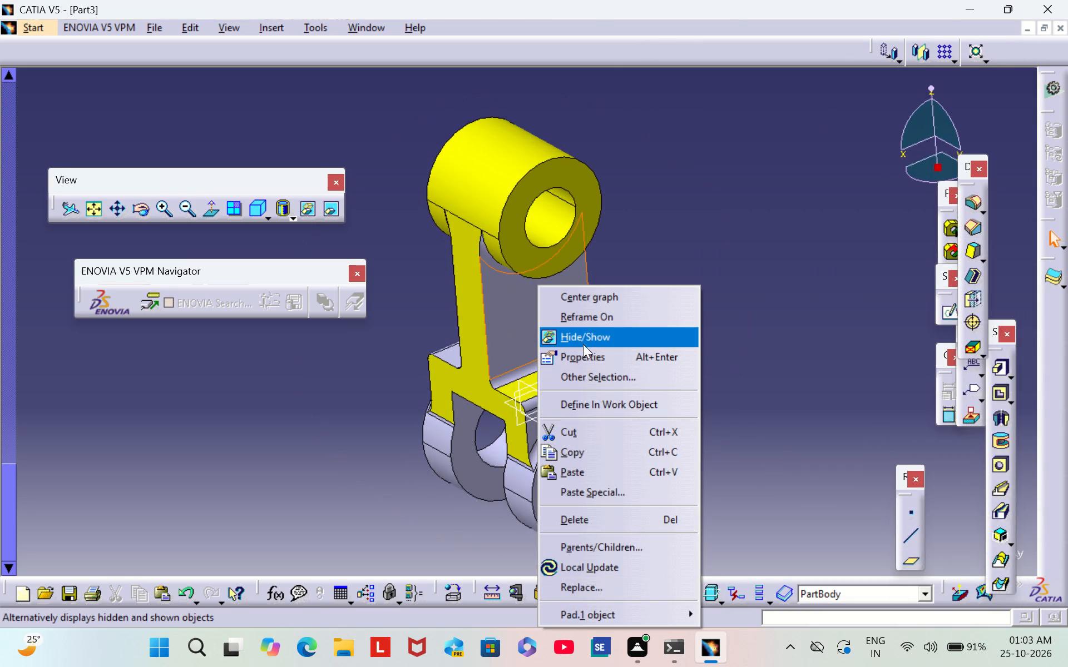
click(589, 358)
click(764, 175)
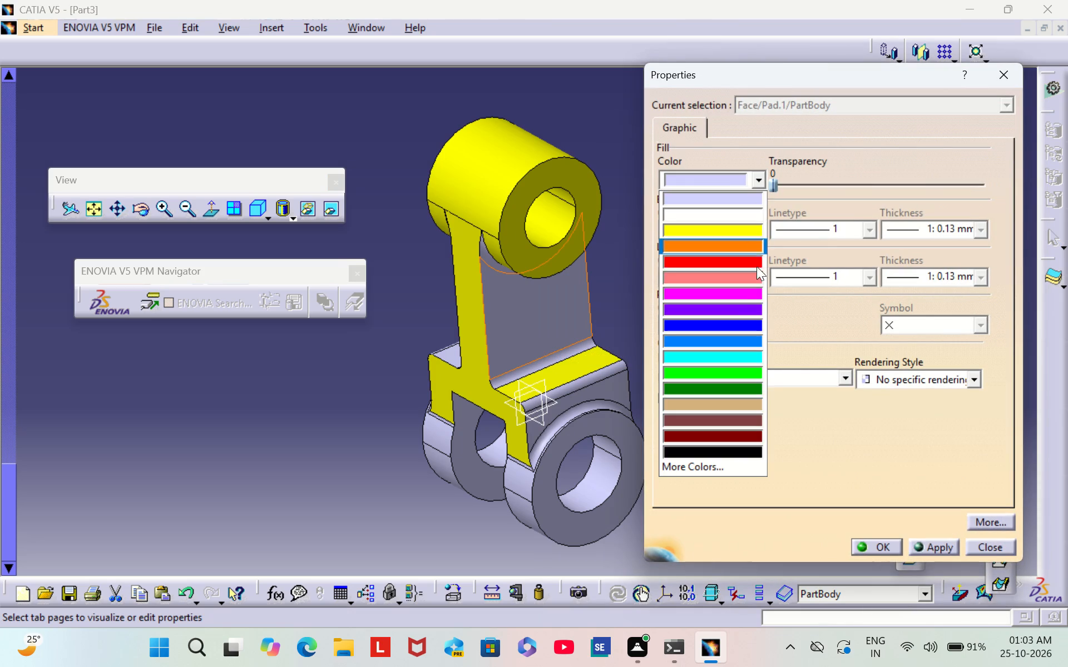
click(745, 235)
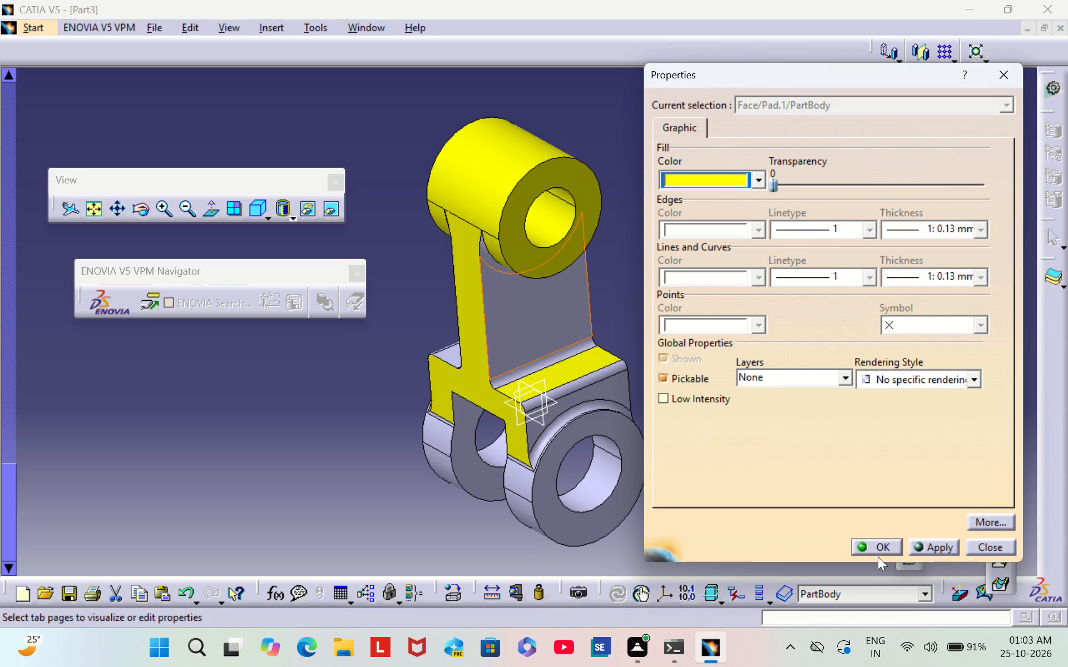
click(877, 546)
click(740, 373)
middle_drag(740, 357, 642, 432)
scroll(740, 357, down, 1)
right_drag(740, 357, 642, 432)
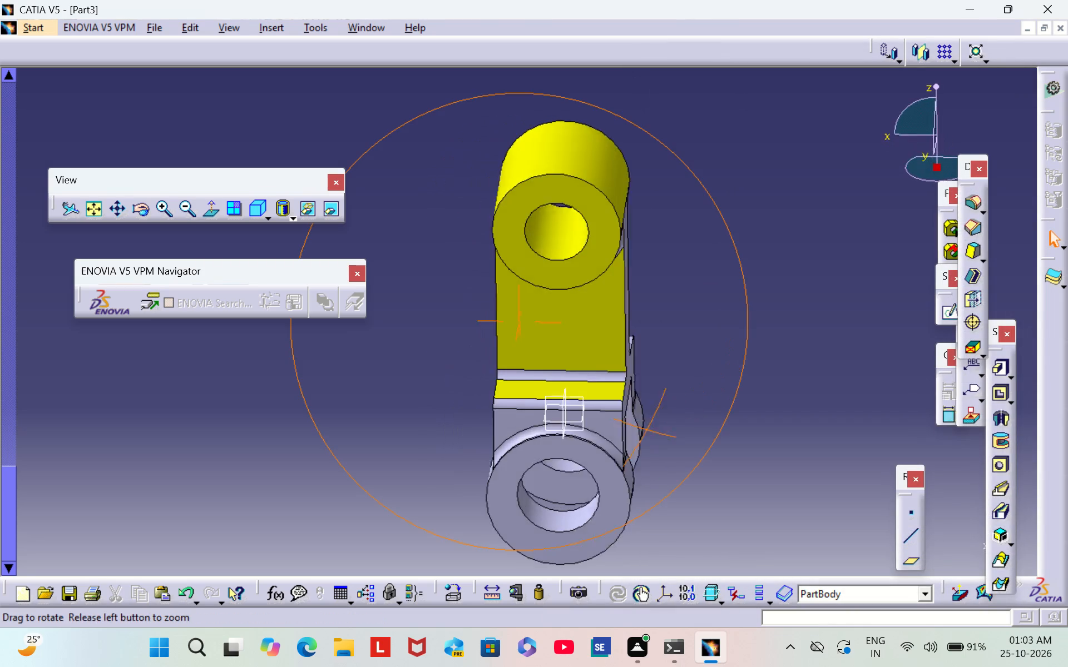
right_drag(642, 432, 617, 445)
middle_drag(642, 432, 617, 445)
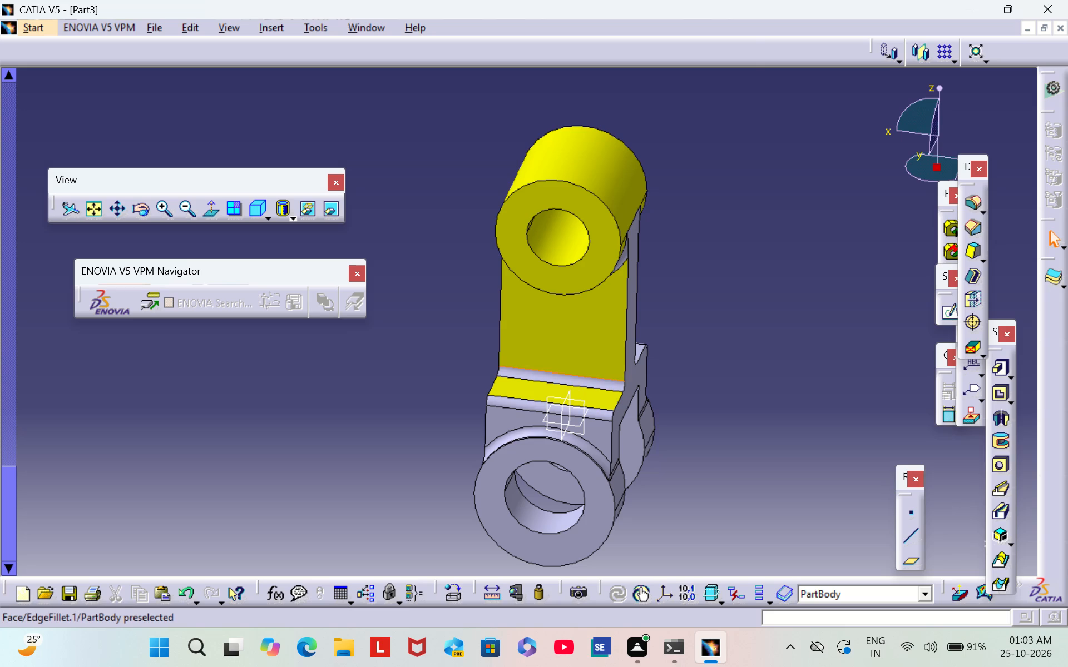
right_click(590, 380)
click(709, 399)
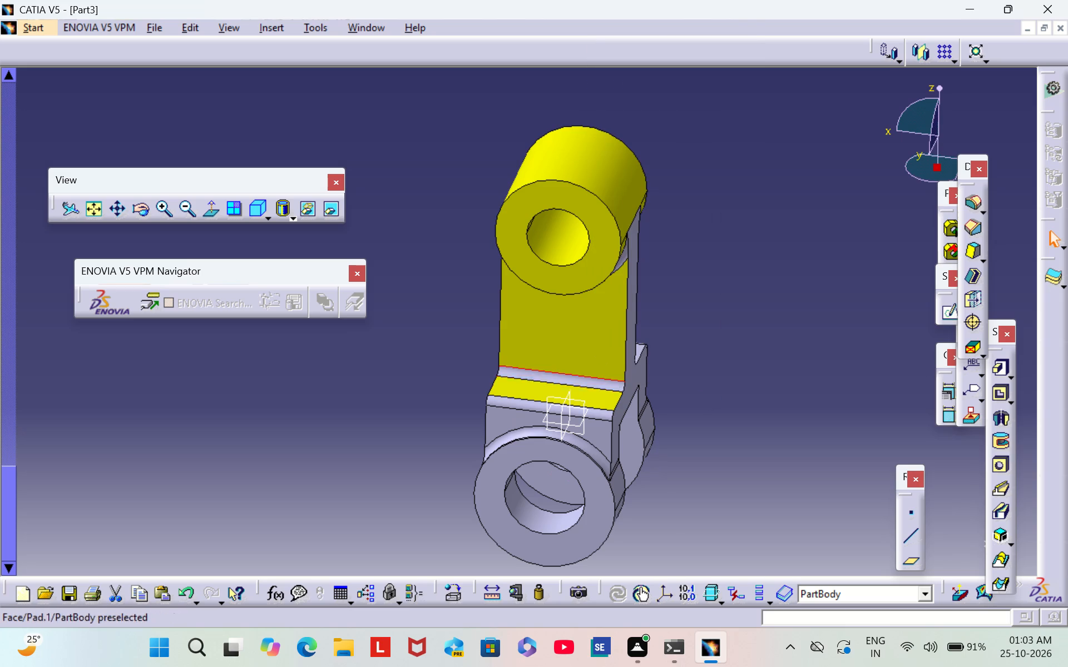
Set the fill color of the whole arch-and-post pad (Pad.1) to yellow.
middle_drag(644, 374, 644, 372)
right_drag(644, 372, 592, 451)
middle_drag(644, 372, 592, 451)
right_click(620, 380)
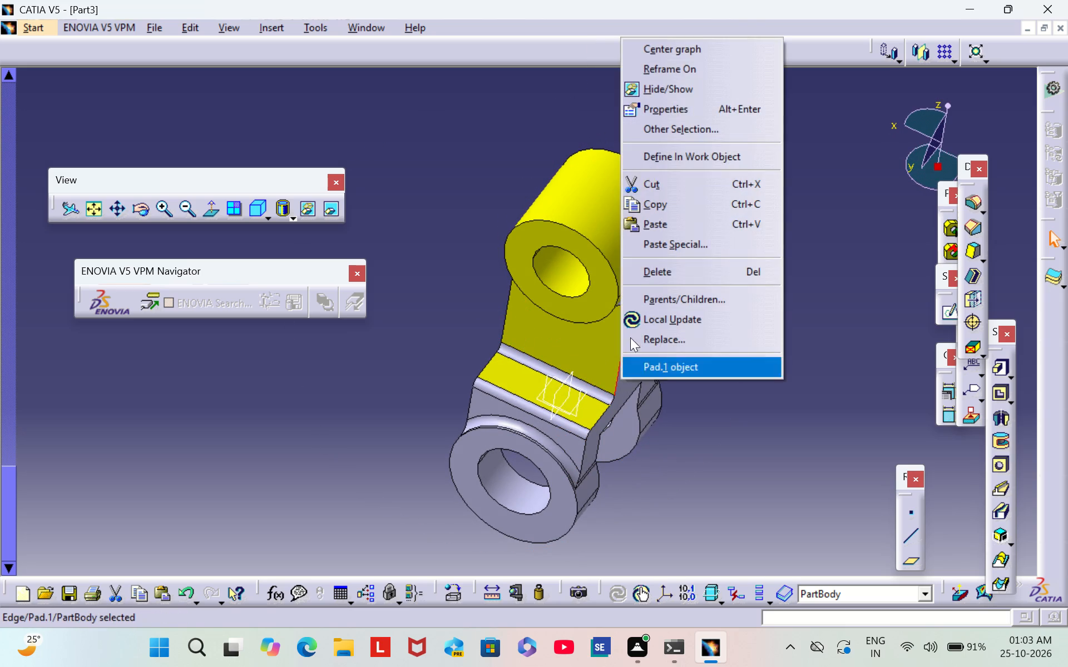
click(674, 101)
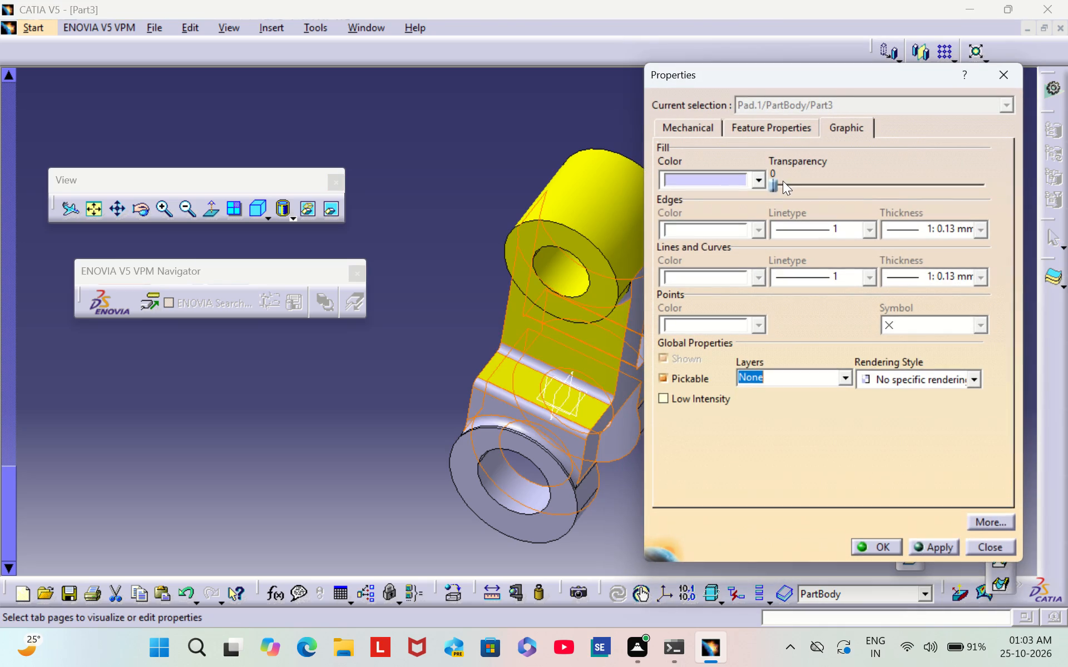
click(763, 180)
click(699, 235)
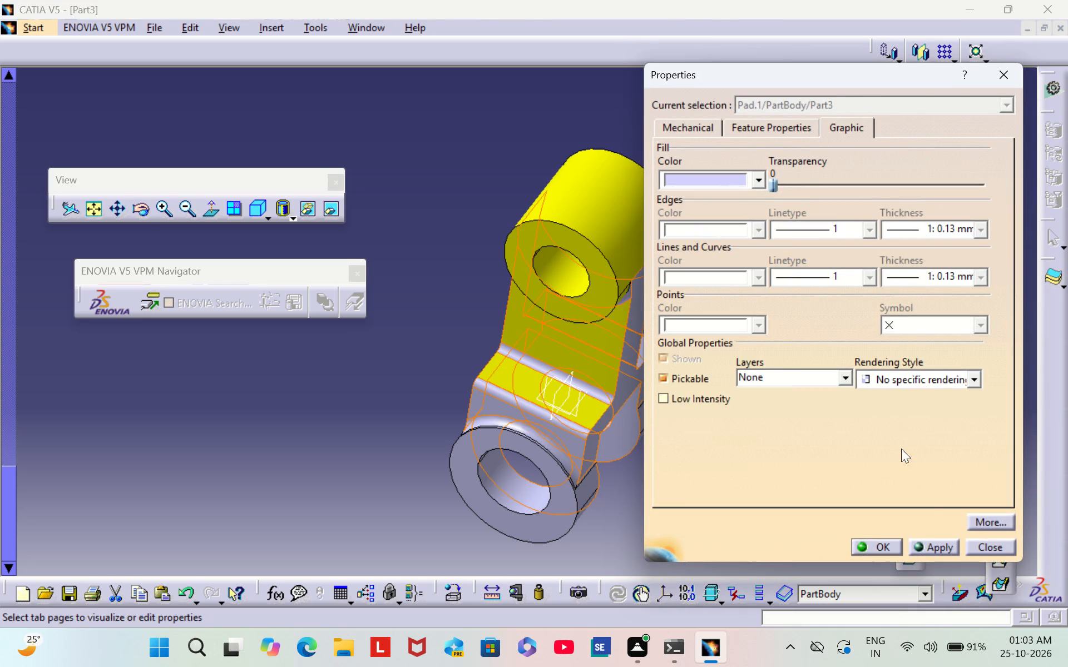
click(894, 545)
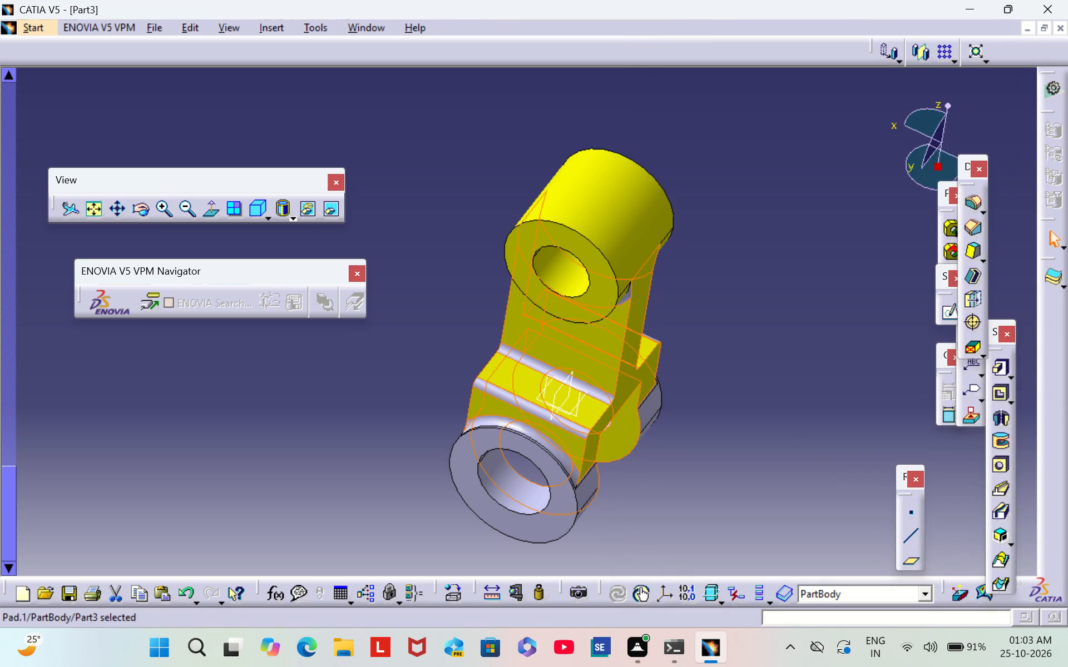
Set the fill color of the fillet face between the post's wide face and the arch shoulder's flat top to yellow.
scroll(796, 392, down, 1)
middle_drag(796, 392, 515, 391)
right_drag(796, 391, 515, 391)
middle_click(515, 391)
scroll(643, 426, down, 1)
middle_drag(643, 426, 533, 351)
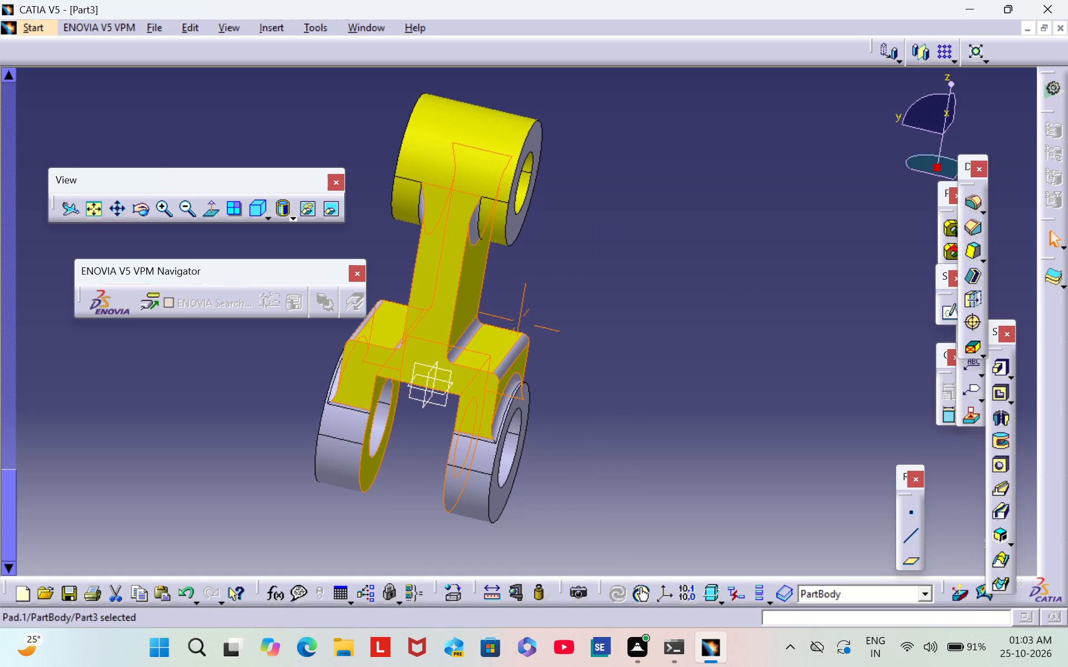
click(749, 299)
middle_drag(750, 299, 626, 415)
right_drag(751, 300, 626, 415)
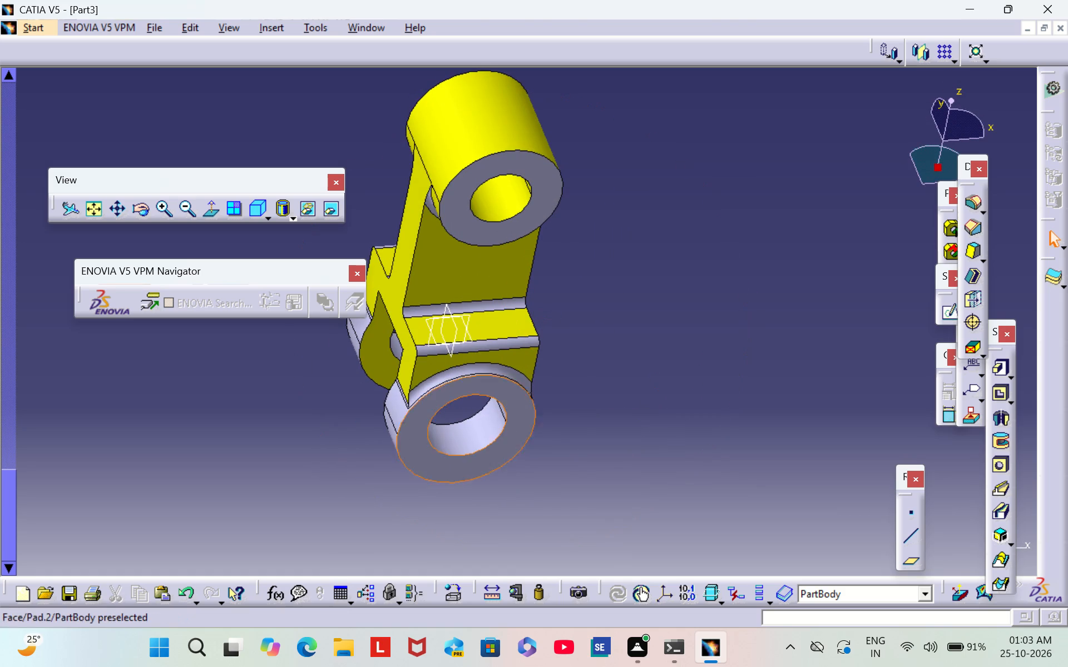
right_click(480, 304)
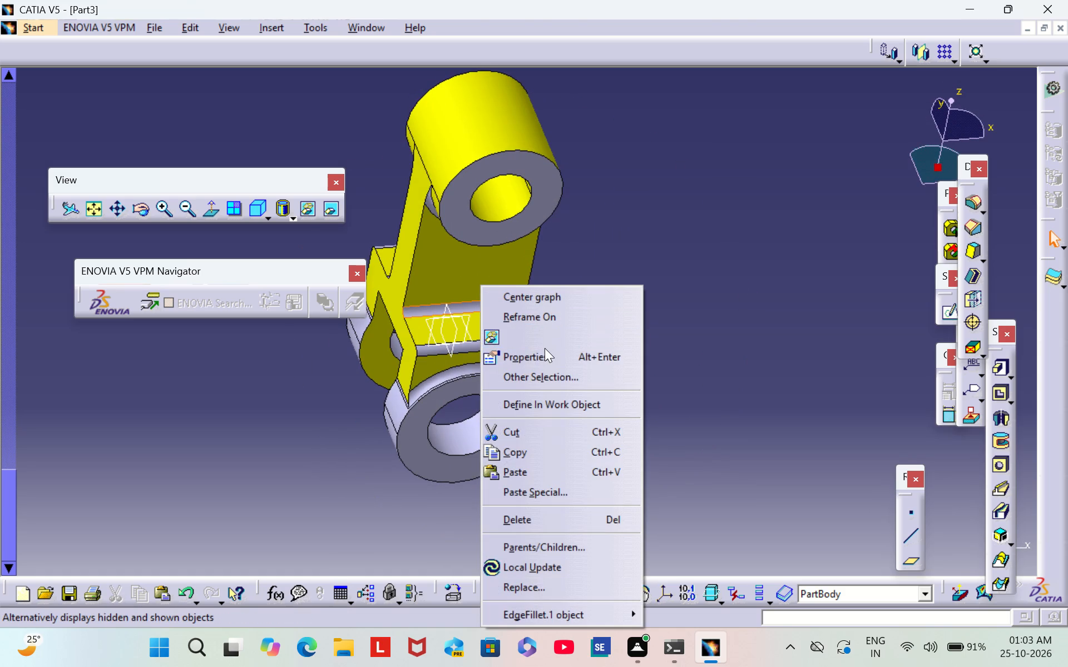
click(545, 349)
click(756, 184)
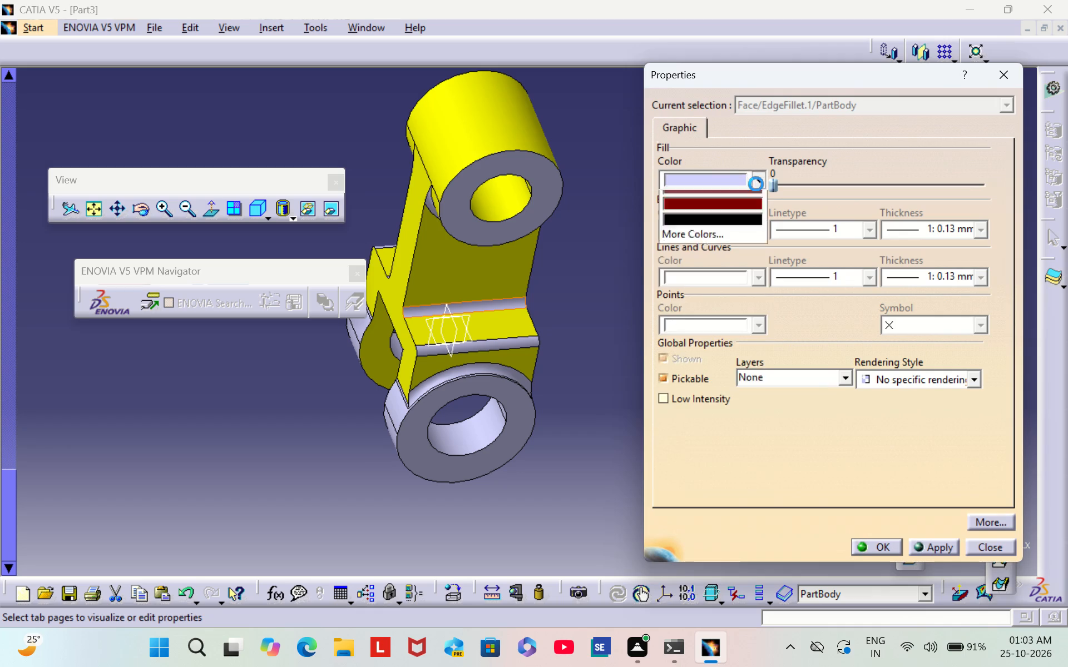
click(736, 228)
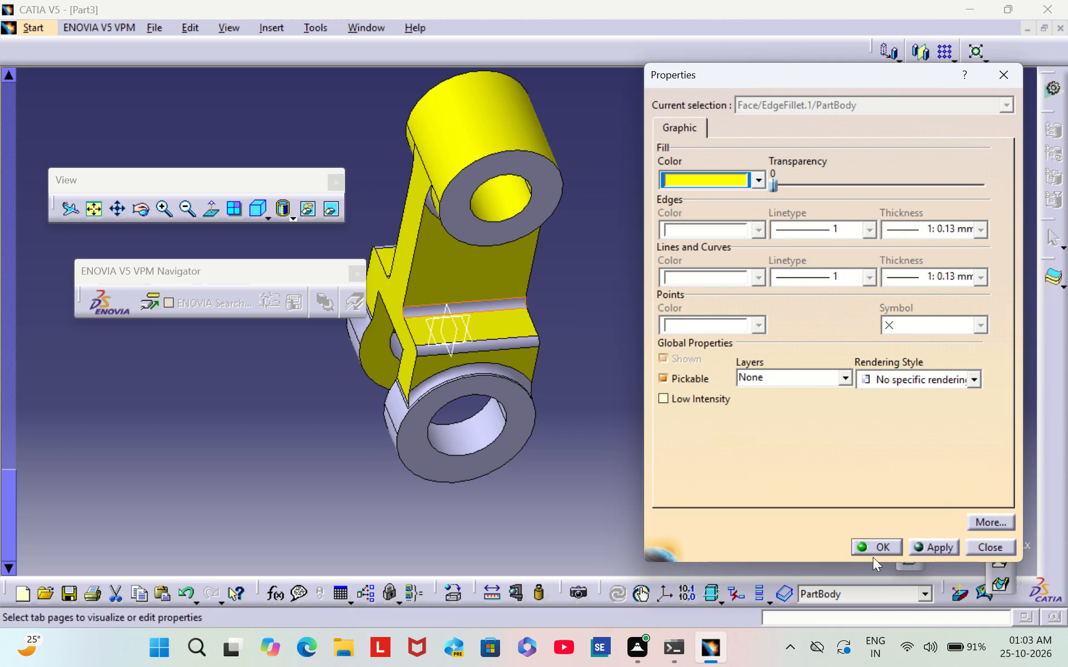
click(873, 550)
click(706, 404)
Set the fill color of the top cylinder's flat ring-shaped end face around the bore to yellow.
middle_drag(651, 355, 690, 321)
scroll(651, 355, down, 1)
right_drag(684, 327, 690, 321)
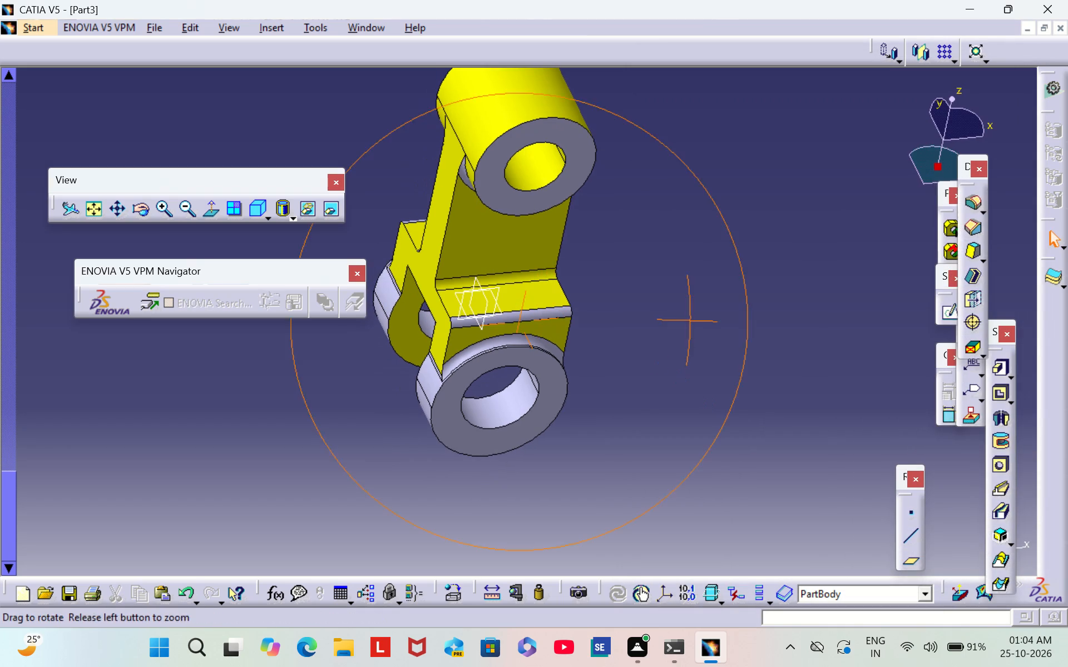
right_drag(690, 321, 691, 320)
middle_drag(690, 321, 691, 320)
right_click(551, 183)
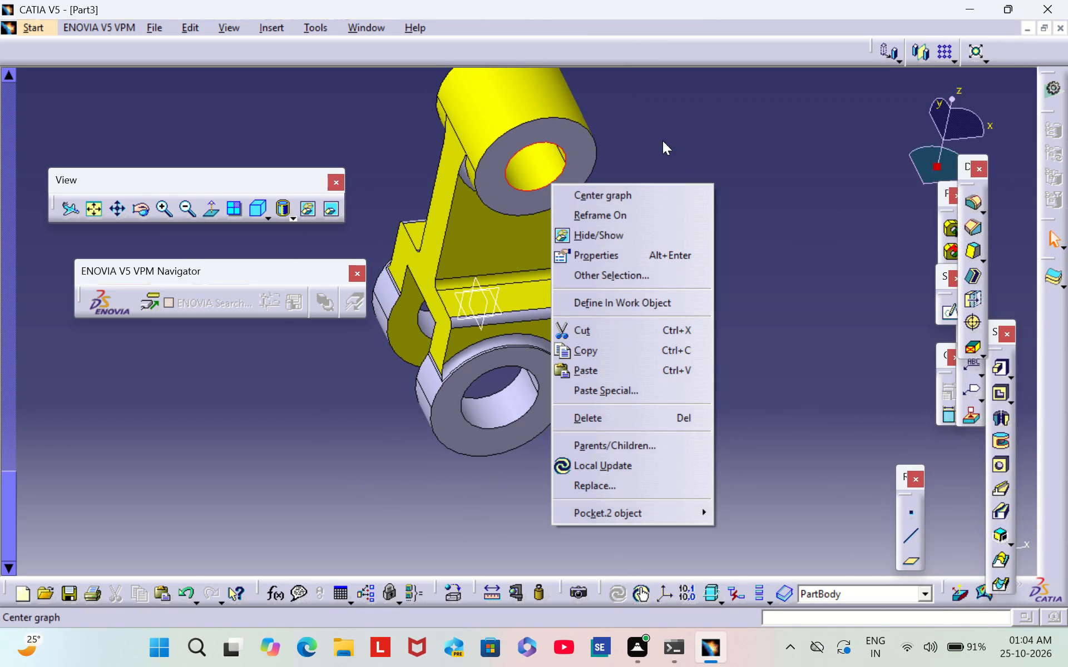
click(665, 134)
right_click(566, 187)
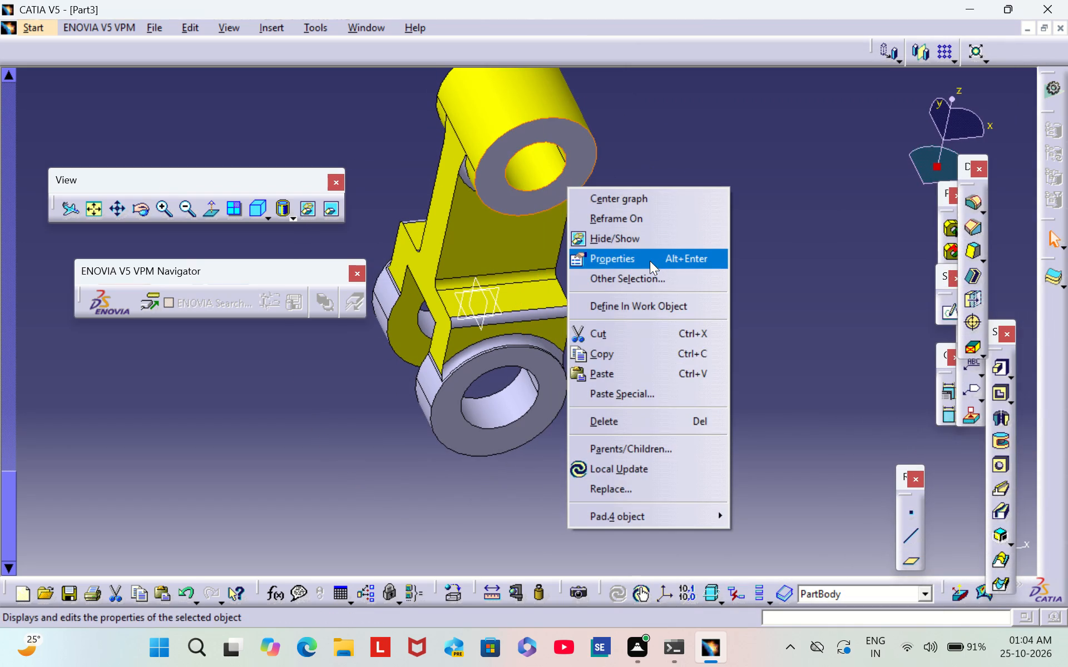
click(650, 262)
click(758, 177)
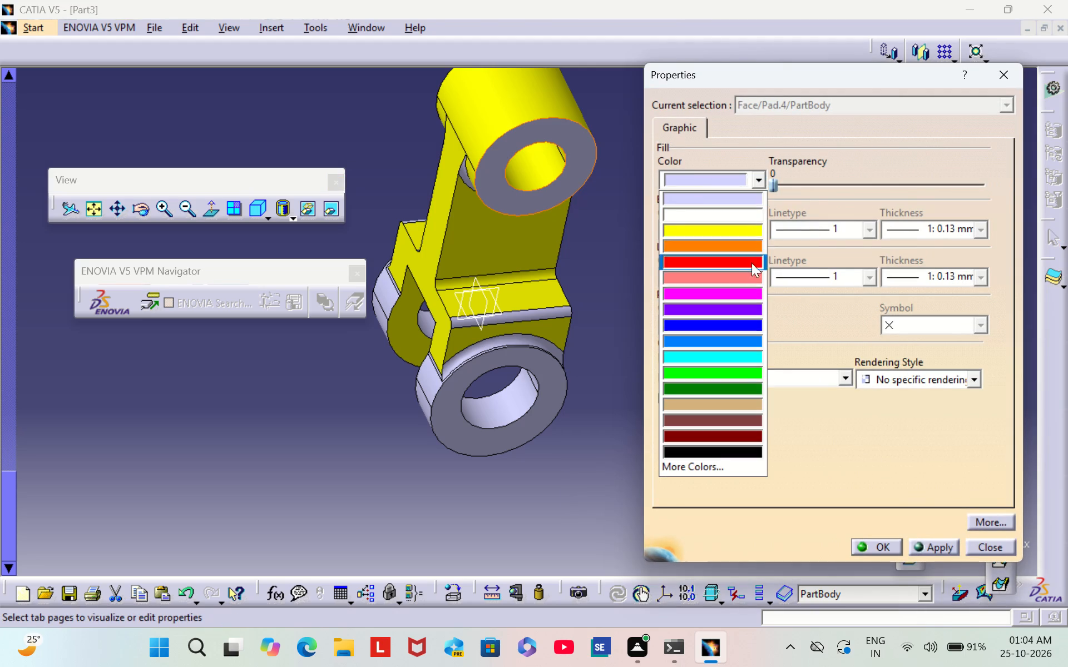
click(736, 227)
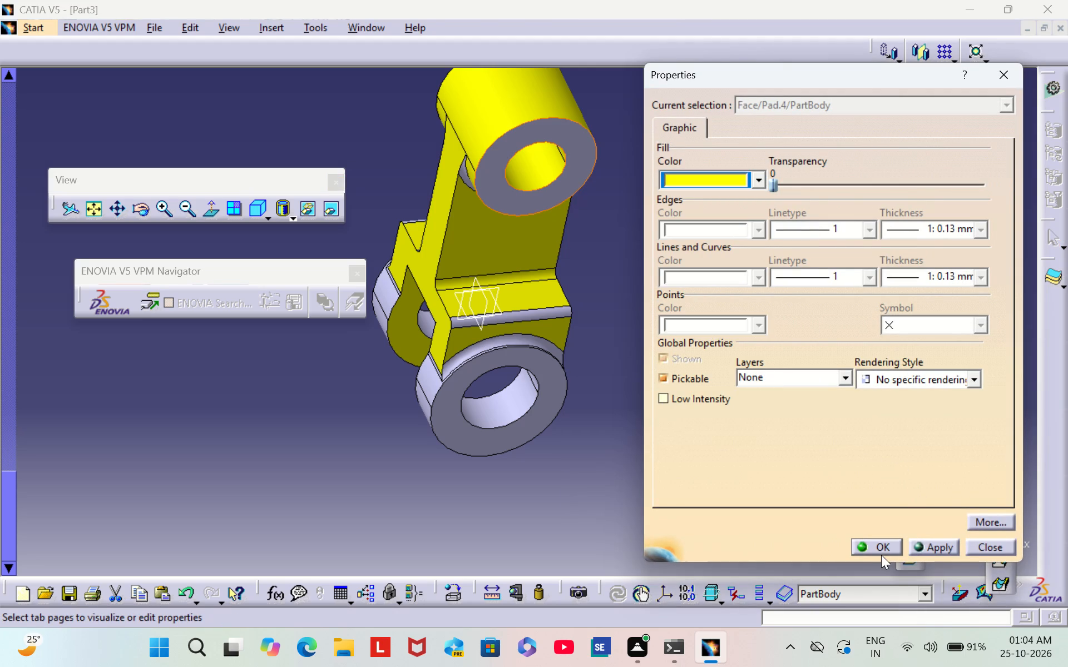
click(879, 547)
click(701, 344)
Set the fill color of the curved fillet face joining the top cylinder to the post's wide face to yellow.
middle_drag(671, 320, 484, 407)
right_drag(670, 320, 484, 407)
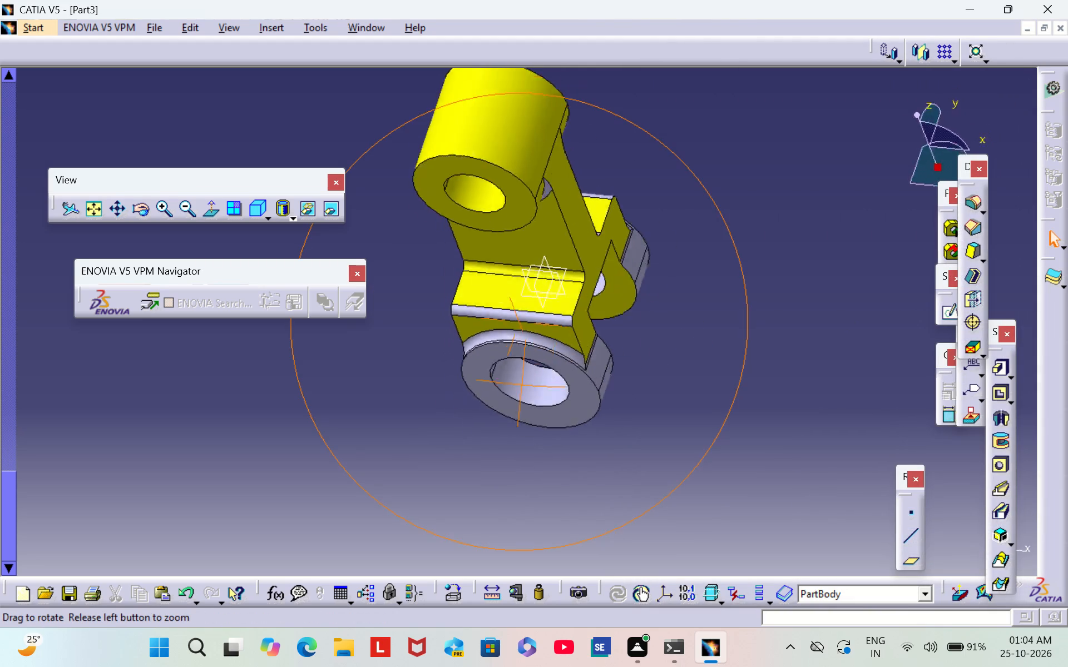
right_drag(484, 407, 448, 551)
middle_drag(484, 407, 571, 528)
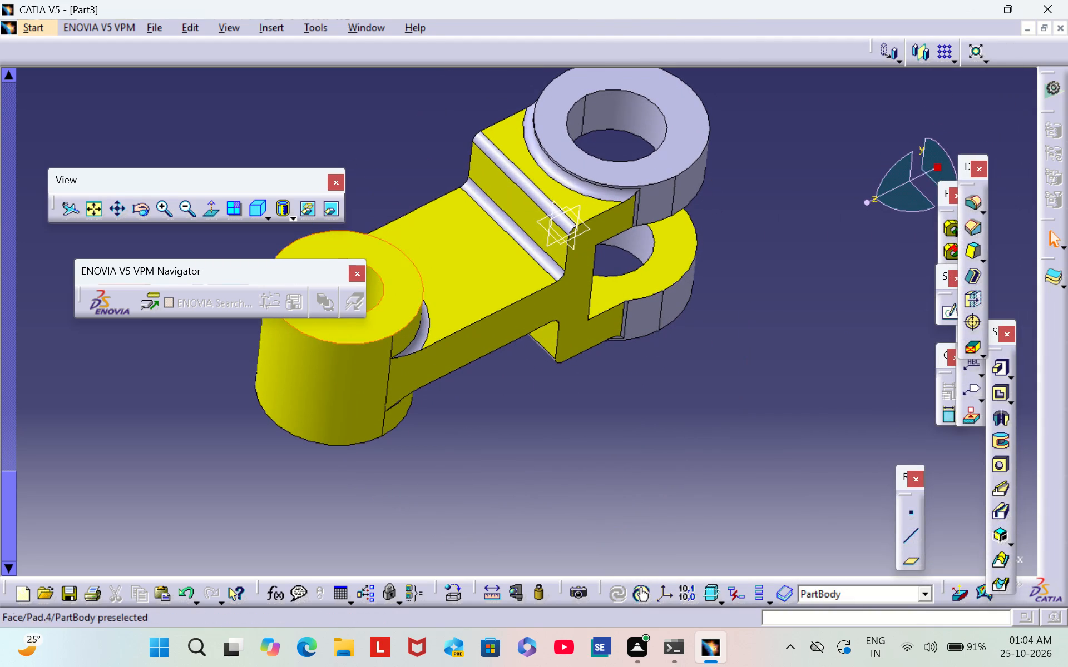
middle_drag(400, 197, 332, 363)
scroll(400, 197, down, 1)
right_drag(399, 201, 332, 363)
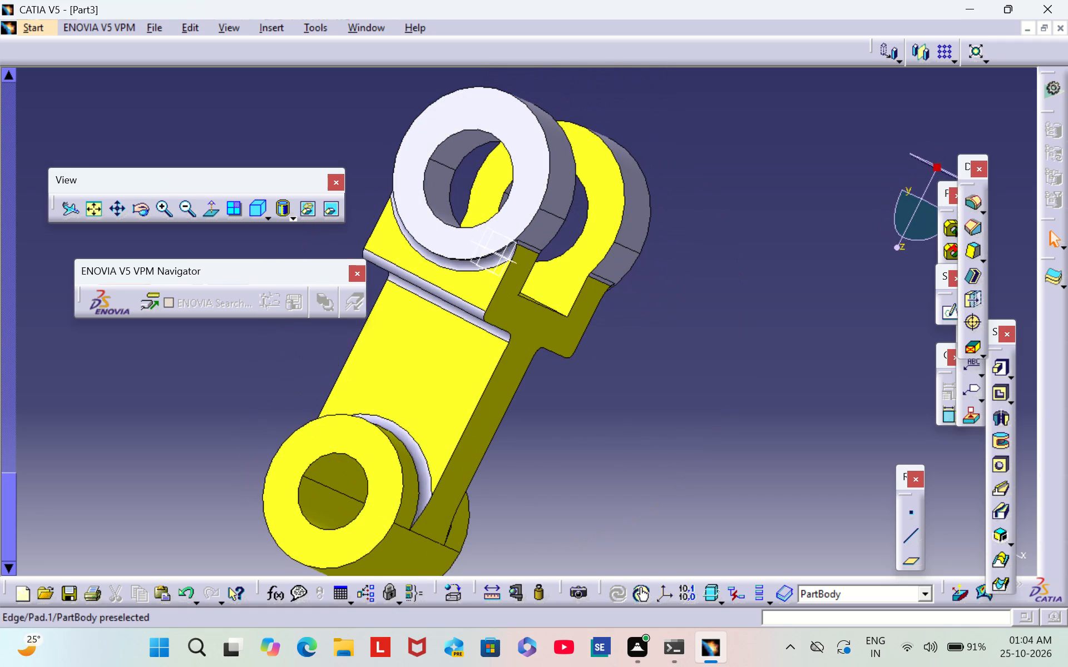
right_click(422, 475)
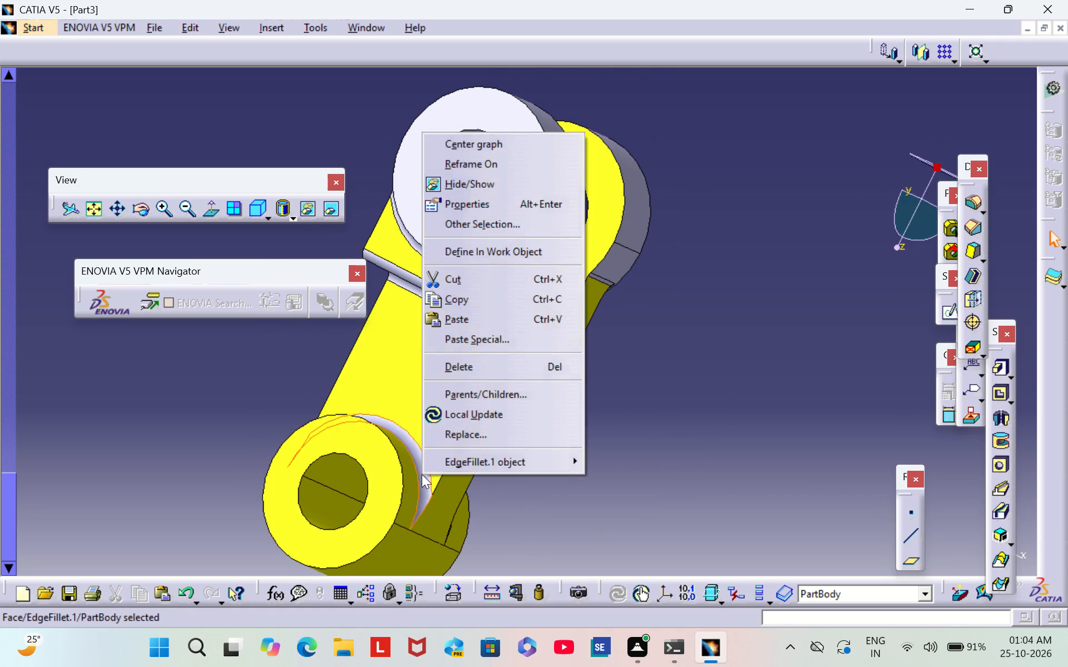
click(474, 210)
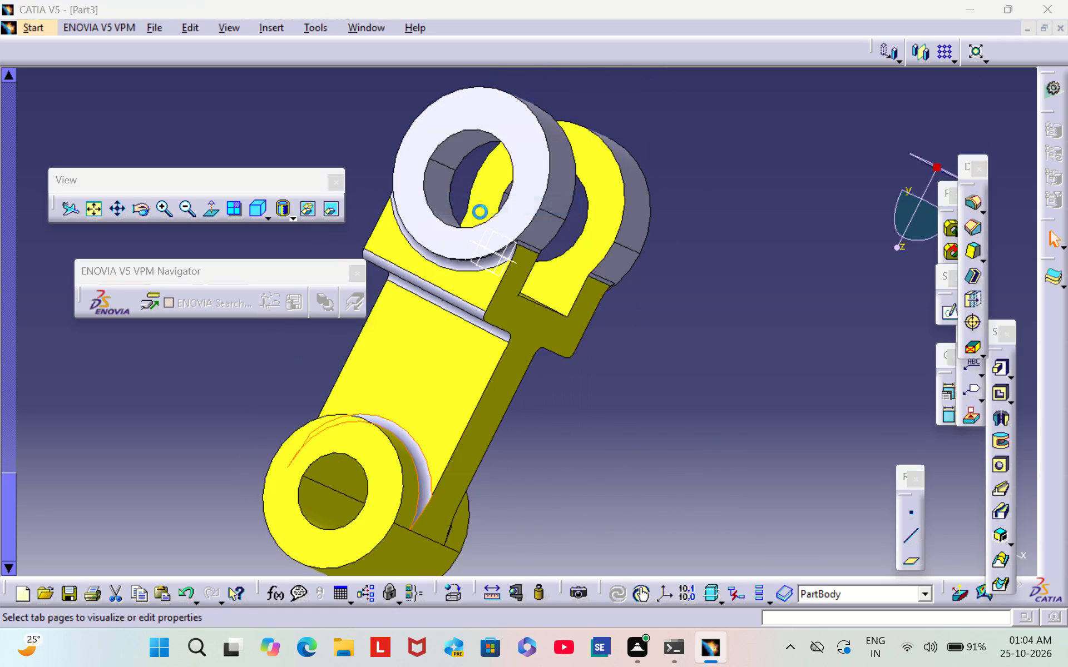
click(763, 174)
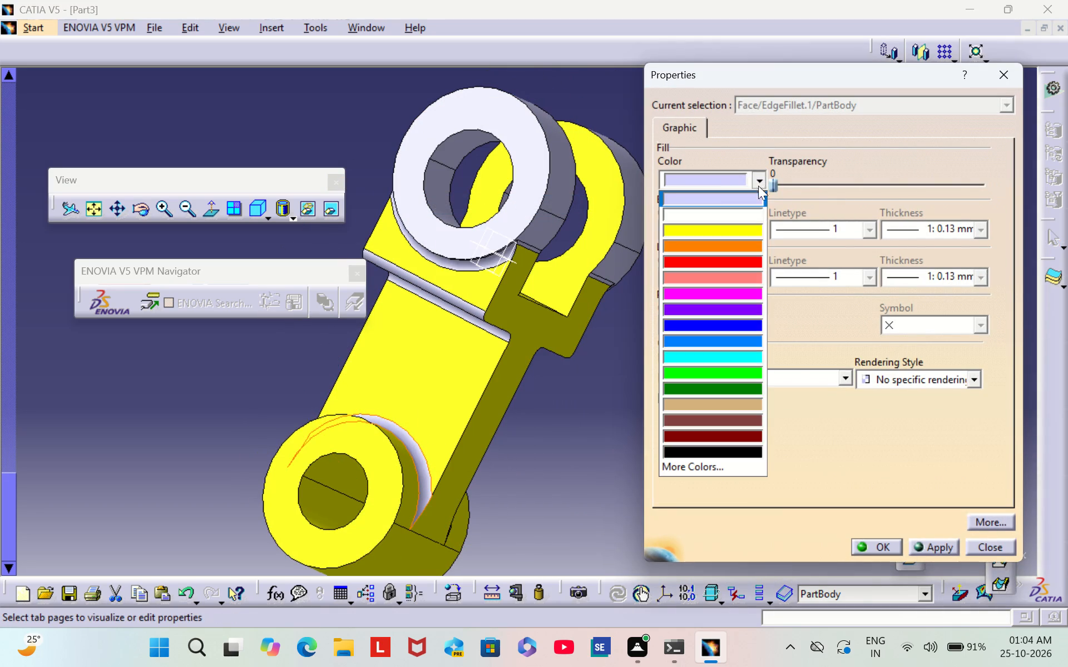
click(747, 231)
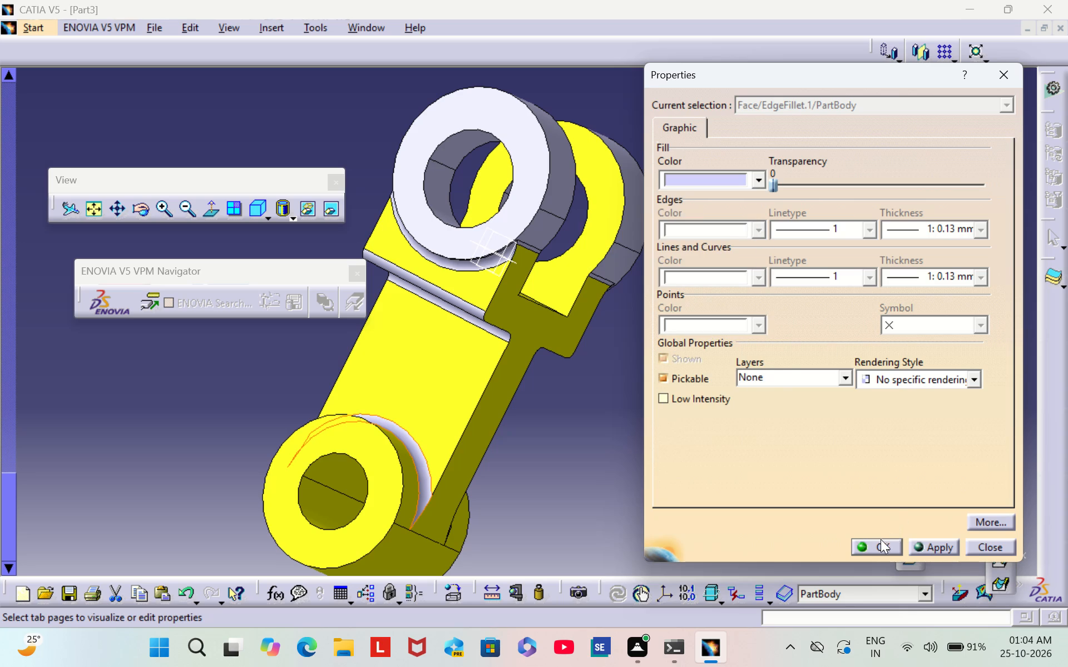
click(873, 545)
click(745, 467)
Set the fill color of the matching curved cylinder-to-post fillet face on the opposite side of the post to yellow.
middle_drag(667, 370, 666, 370)
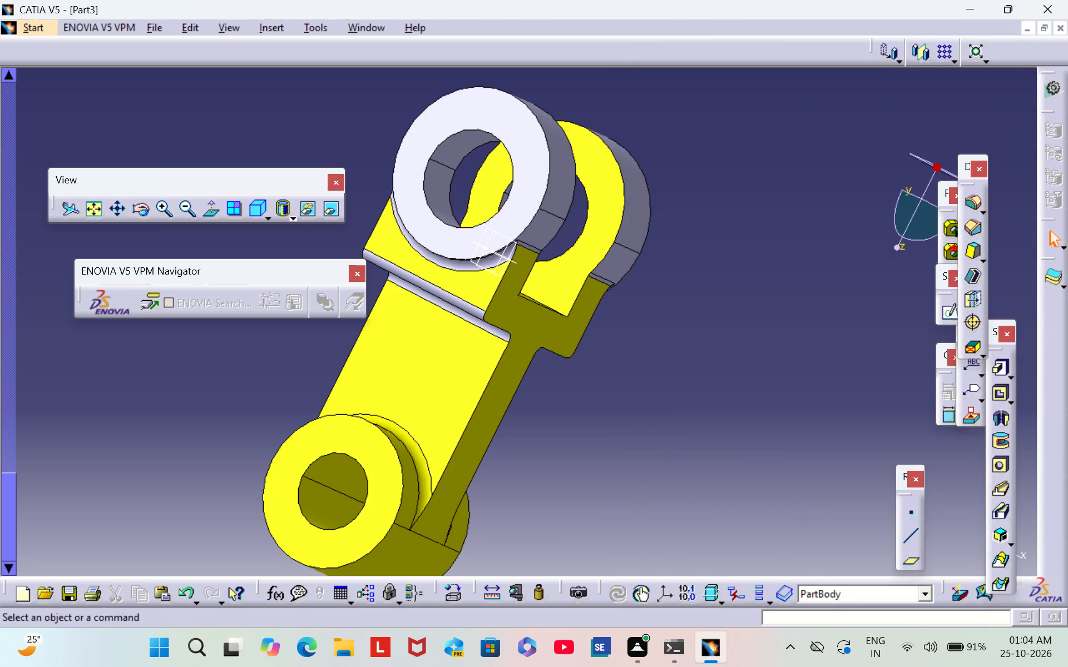
middle_drag(666, 370, 335, 371)
right_drag(653, 376, 385, 454)
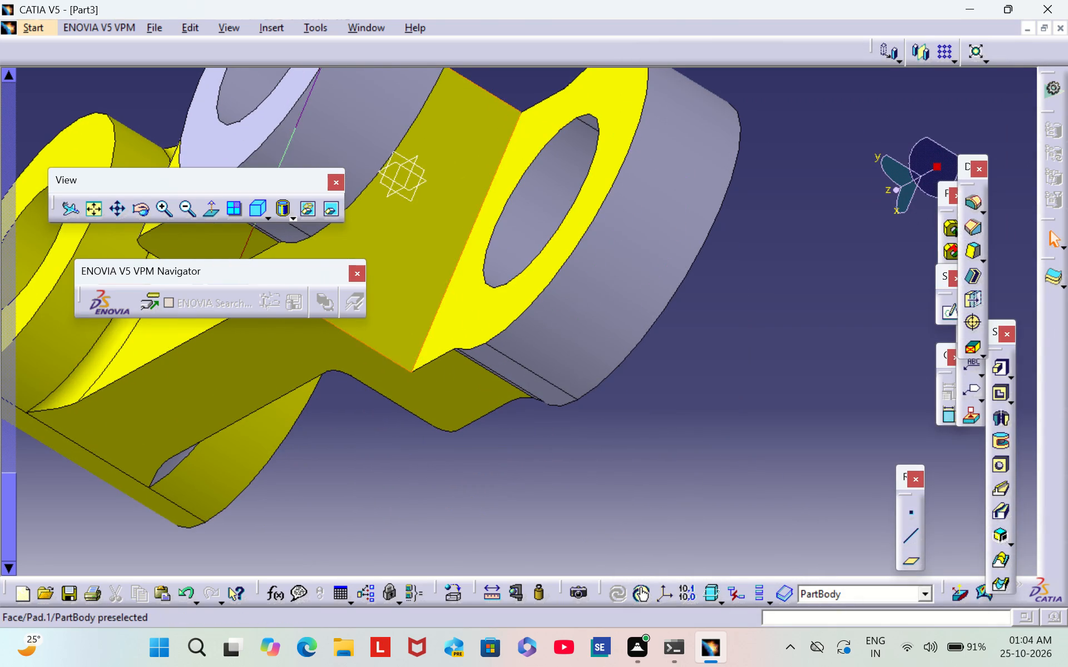
triple_click(185, 200)
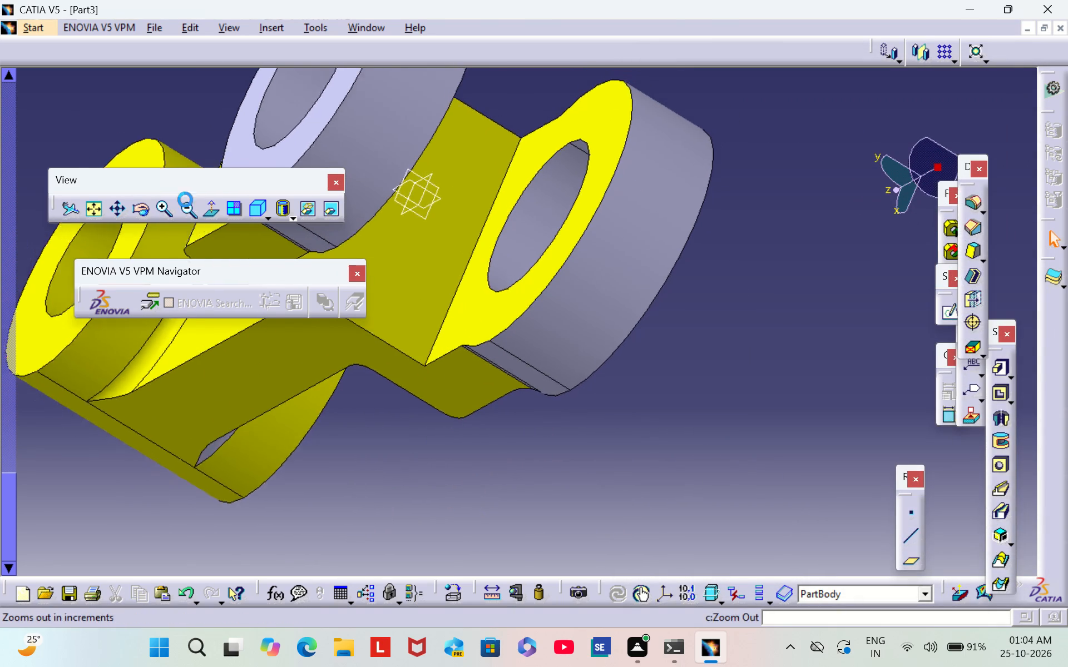
click(185, 200)
middle_drag(579, 350, 451, 313)
right_drag(576, 347, 451, 313)
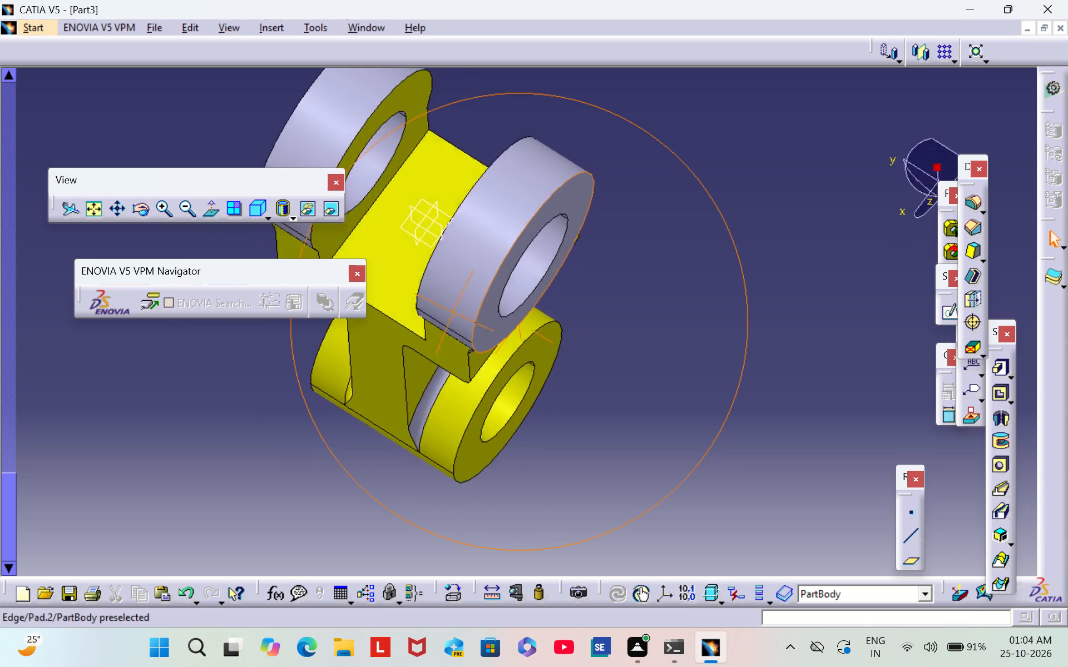
right_drag(451, 313, 324, 399)
middle_drag(451, 313, 324, 399)
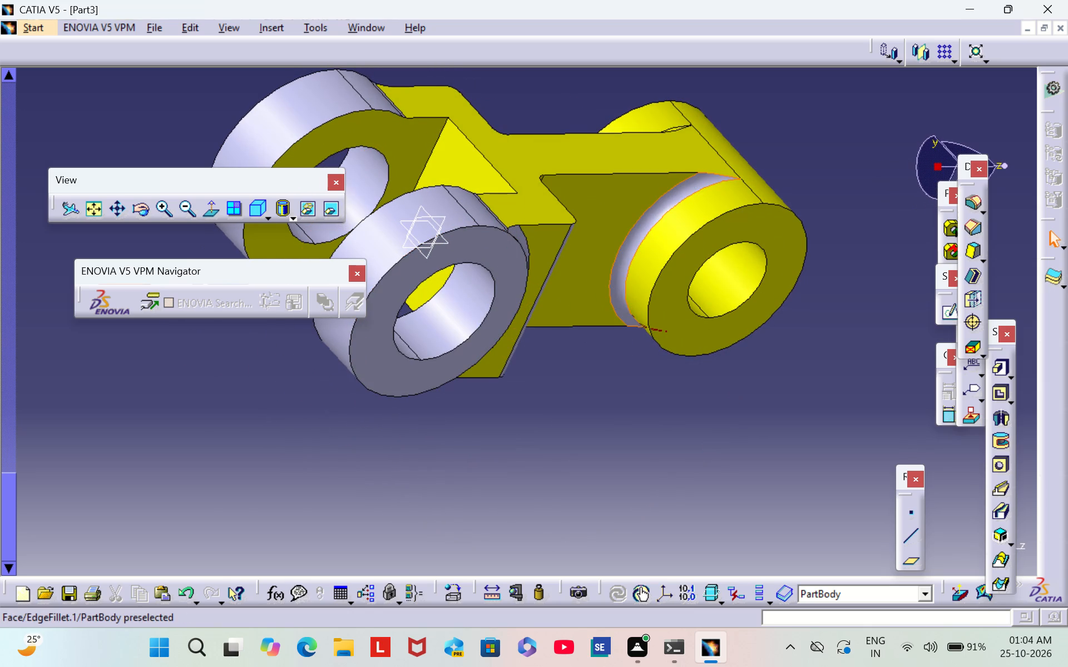
right_click(667, 196)
click(589, 356)
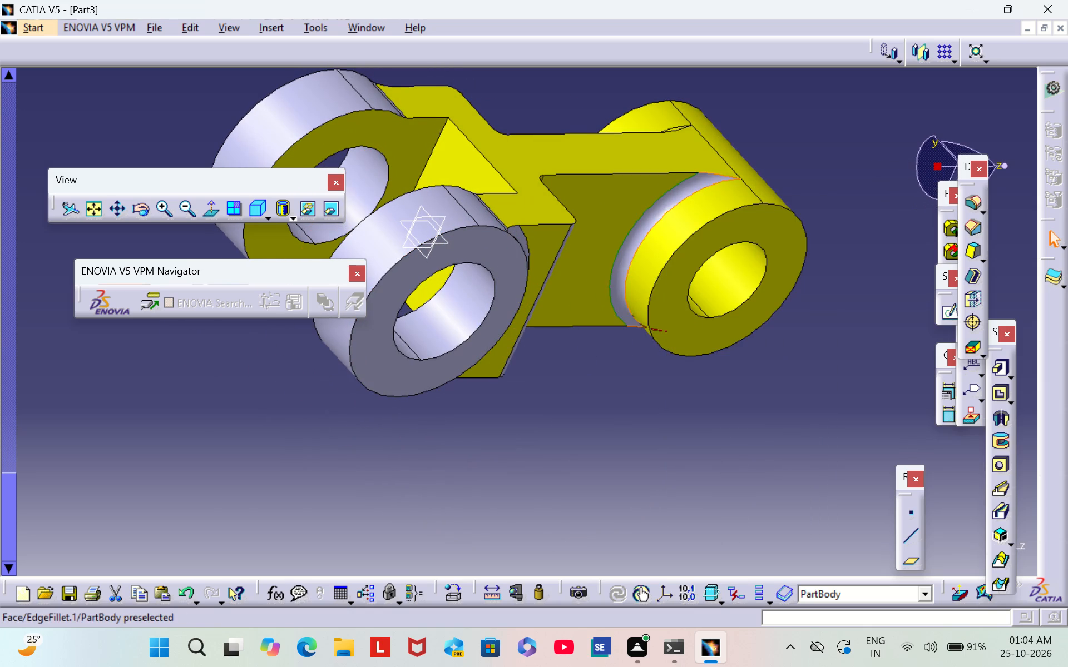
double_click(651, 437)
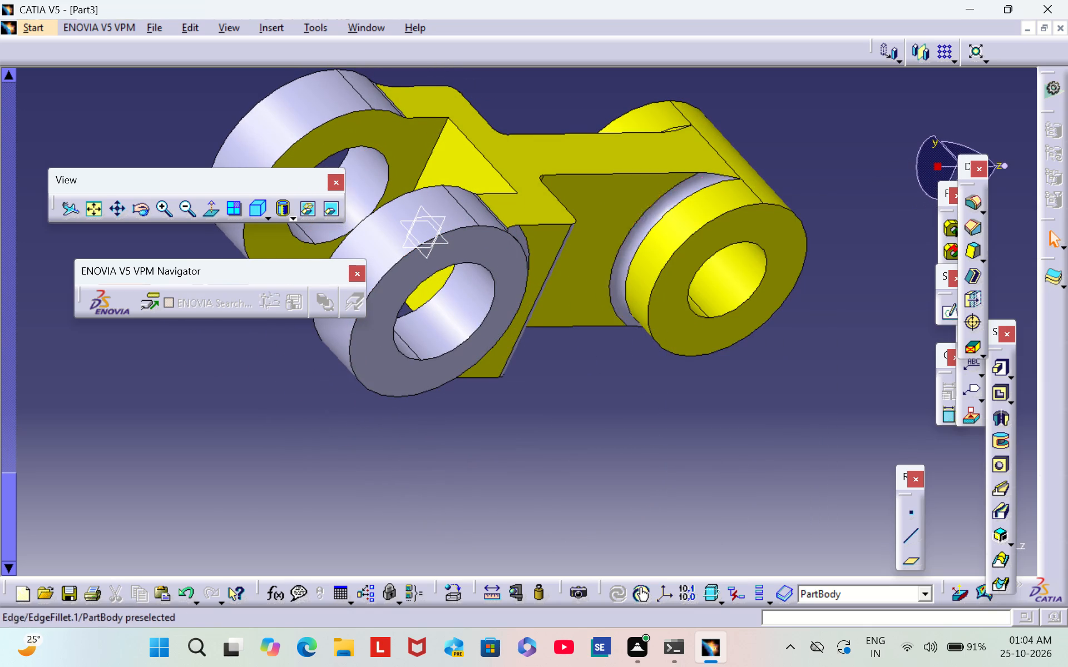
right_click(635, 235)
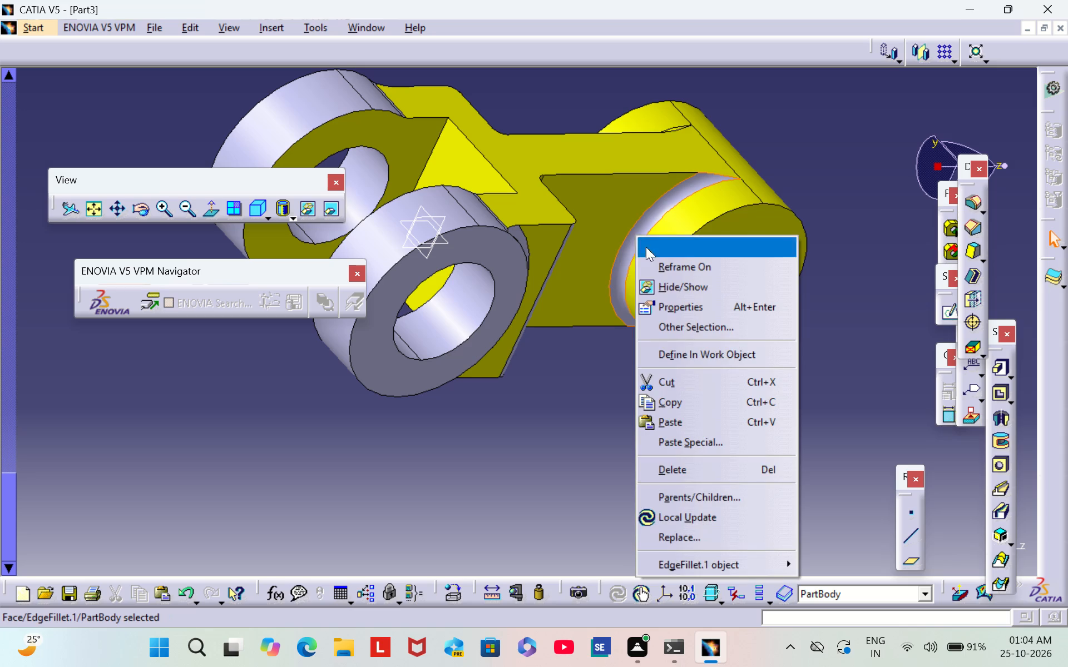
click(691, 313)
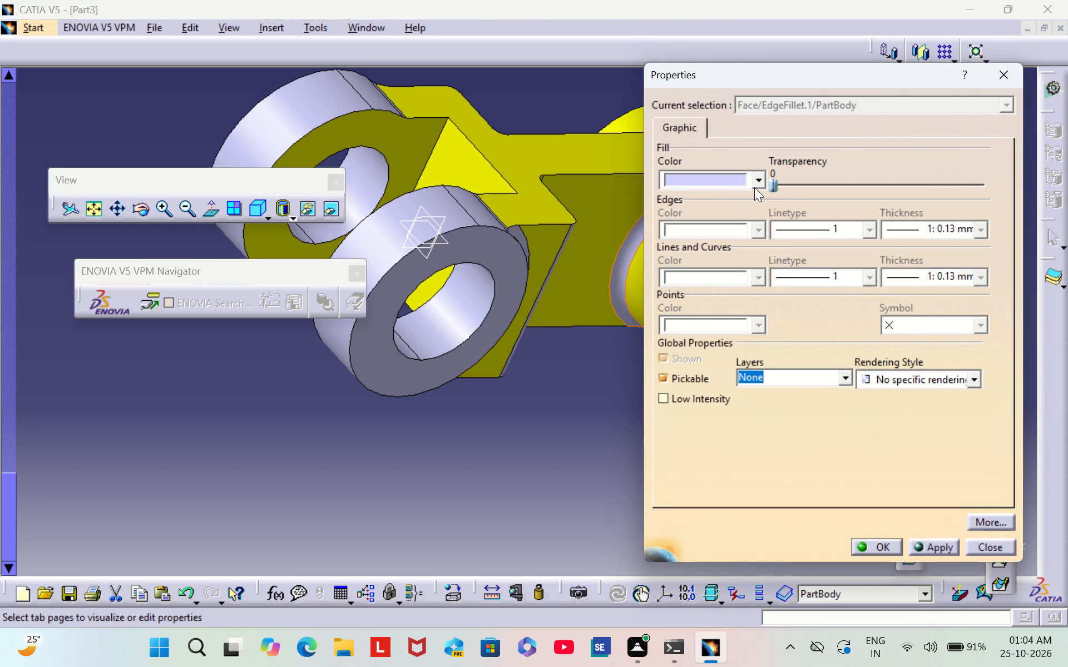
click(756, 182)
click(727, 226)
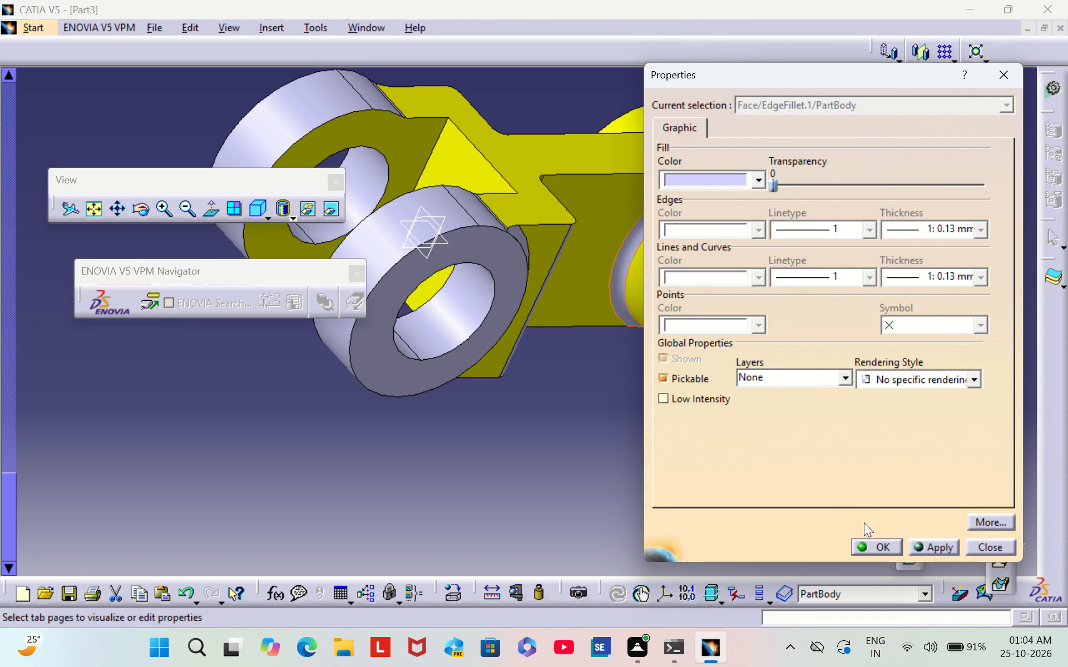
click(886, 543)
click(666, 474)
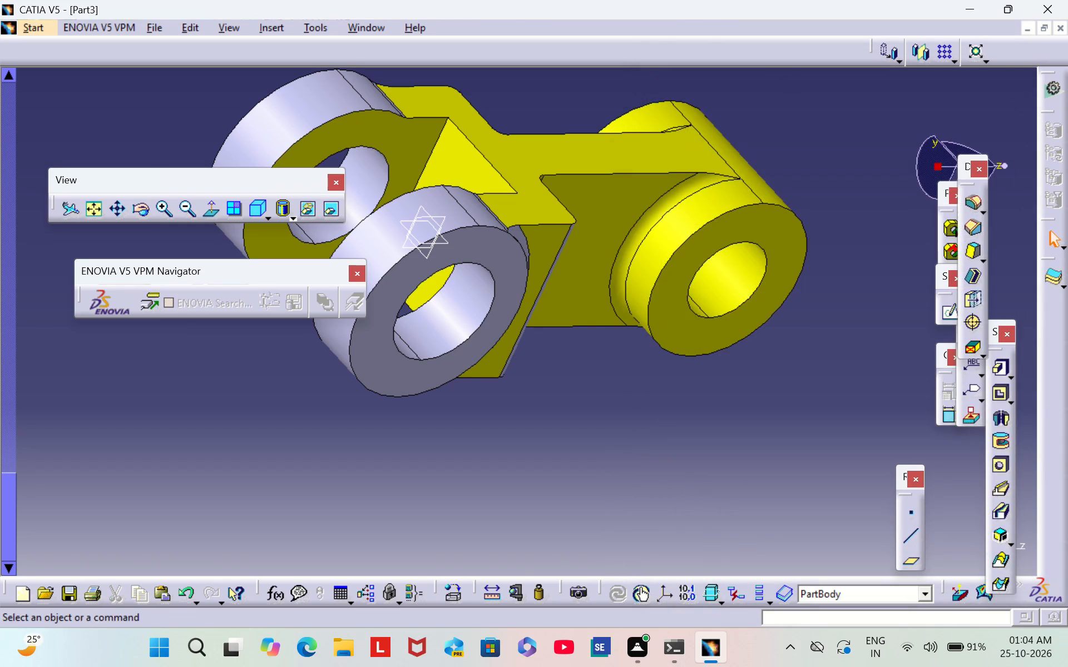
Set the fill color of the arch shoulder's outer-edge fillet face, above the leg disc, to yellow.
middle_drag(456, 254, 210, 371)
right_drag(448, 255, 210, 371)
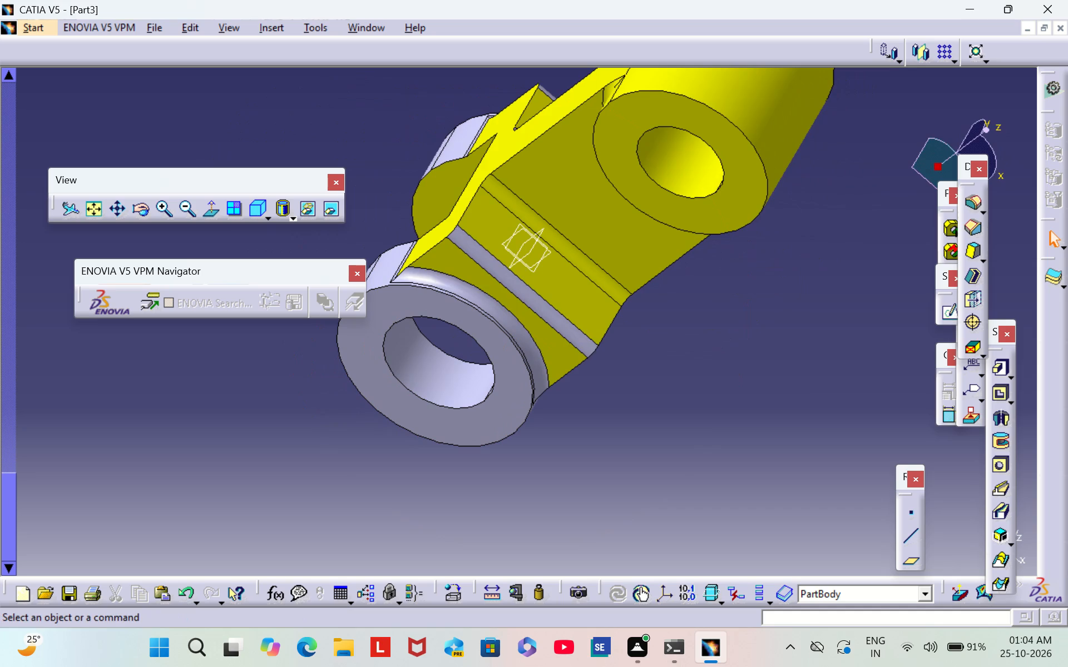
right_click(536, 304)
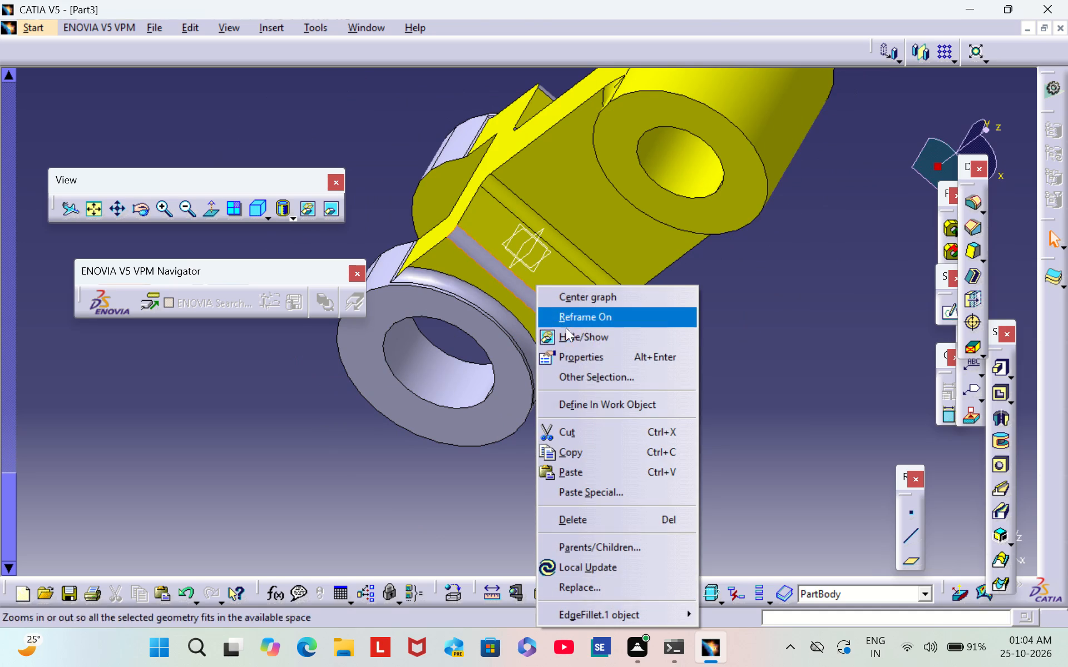
click(587, 355)
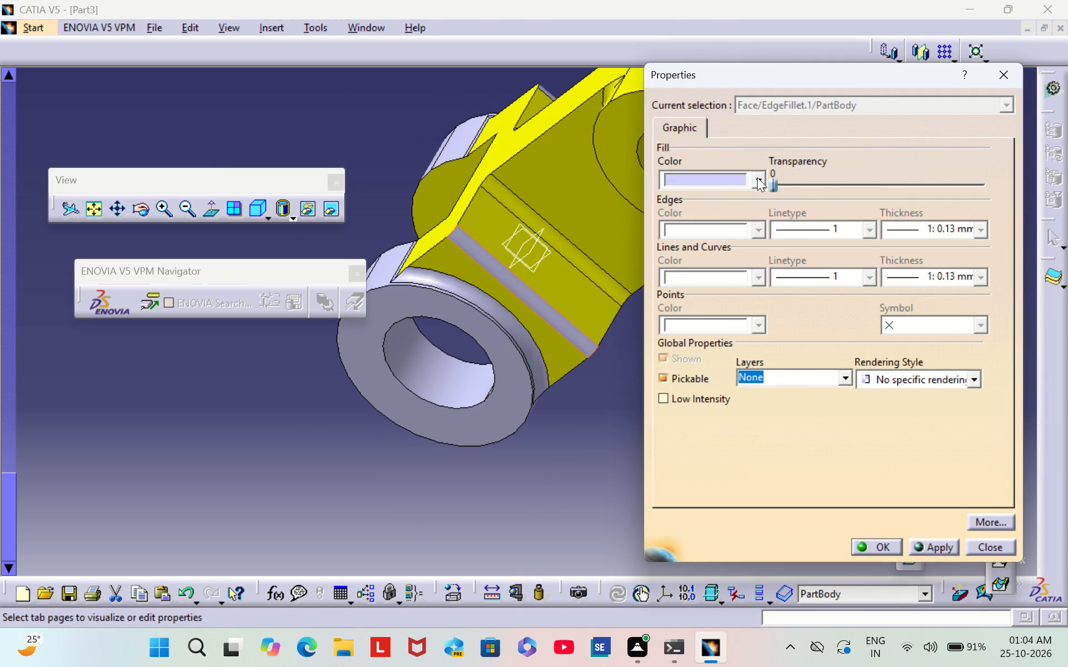
click(758, 177)
click(748, 234)
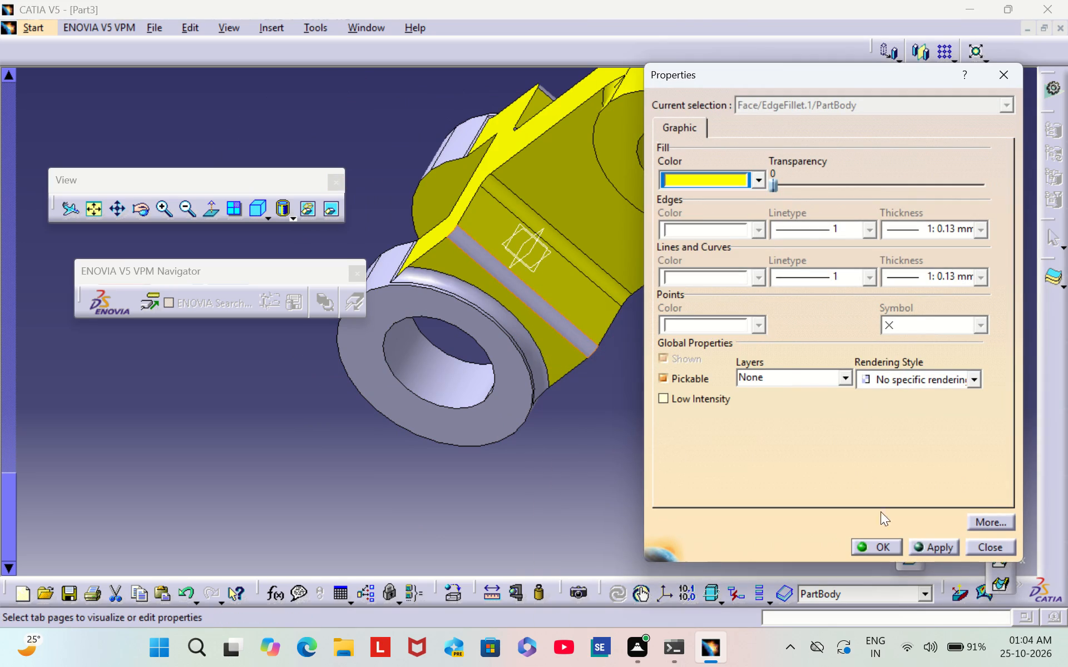
click(882, 539)
click(769, 452)
Set the fill color of the opposite arch shoulder's outer-edge fillet face, next to the leg disc, to yellow.
middle_drag(734, 378, 733, 378)
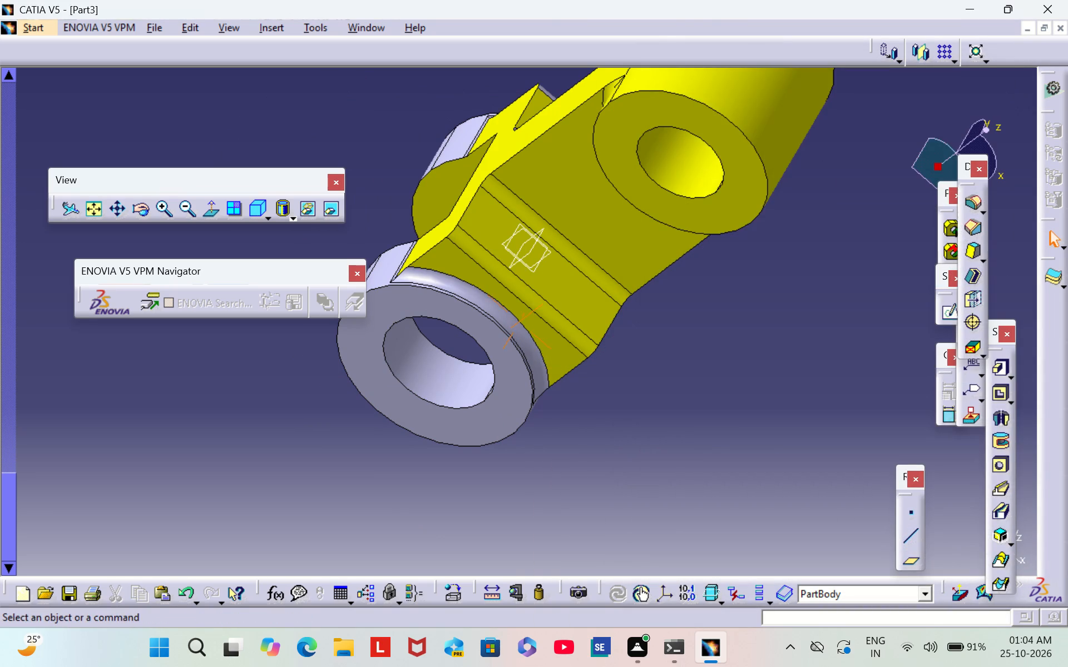
middle_drag(733, 378, 414, 429)
right_drag(726, 380, 432, 448)
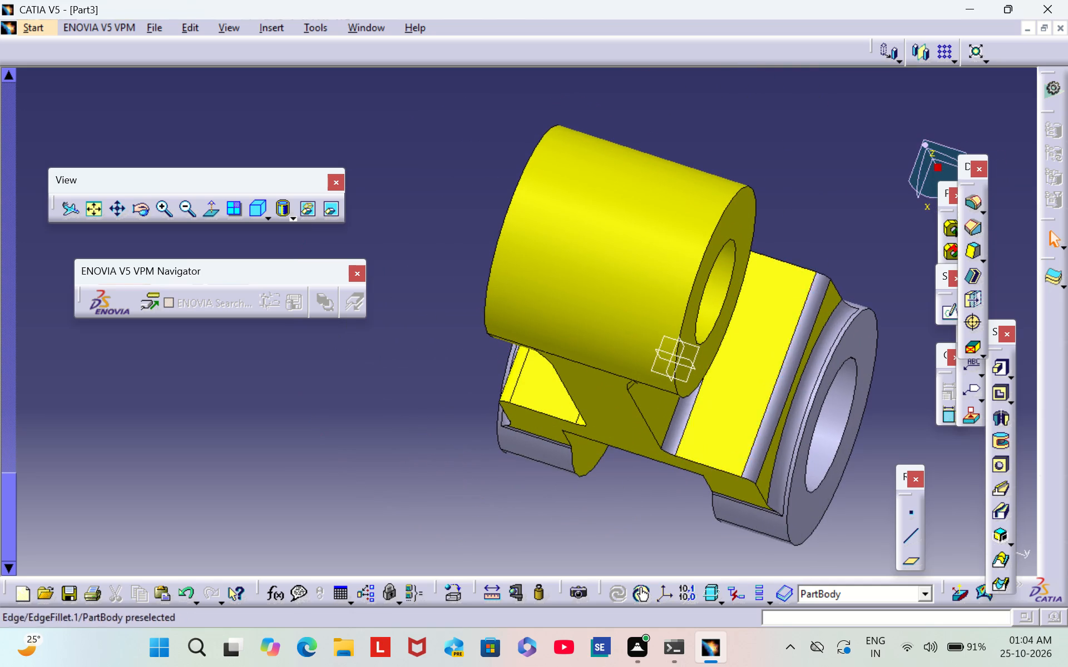
middle_drag(733, 437, 551, 382)
scroll(722, 429, down, 1)
middle_drag(601, 270, 475, 283)
right_drag(552, 276, 475, 283)
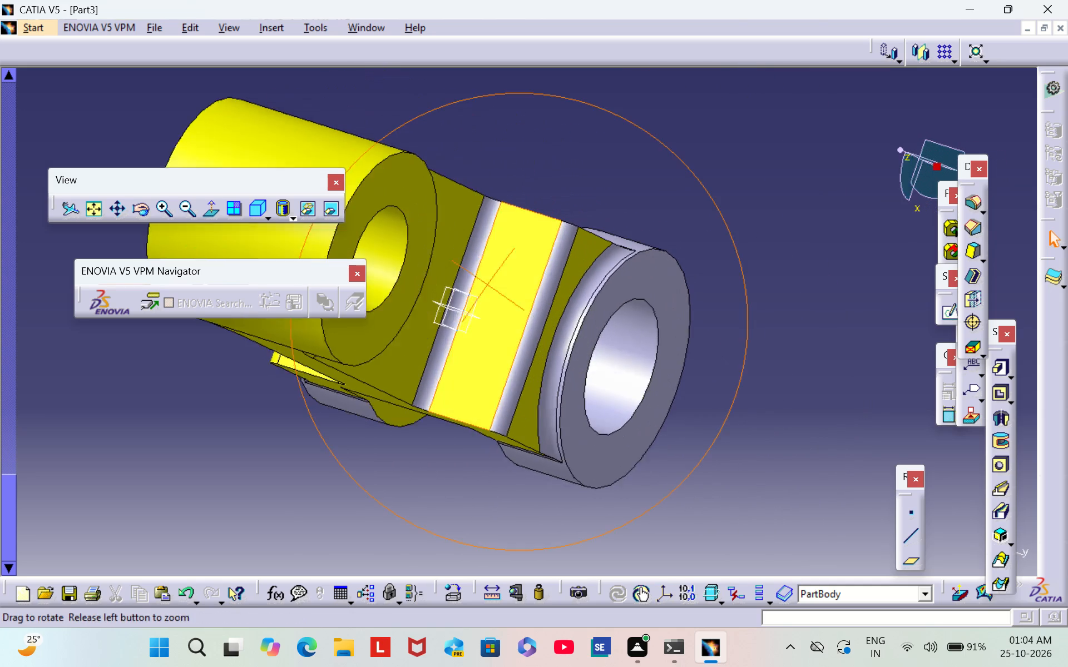
right_drag(475, 283, 469, 281)
middle_drag(475, 283, 469, 281)
right_click(541, 278)
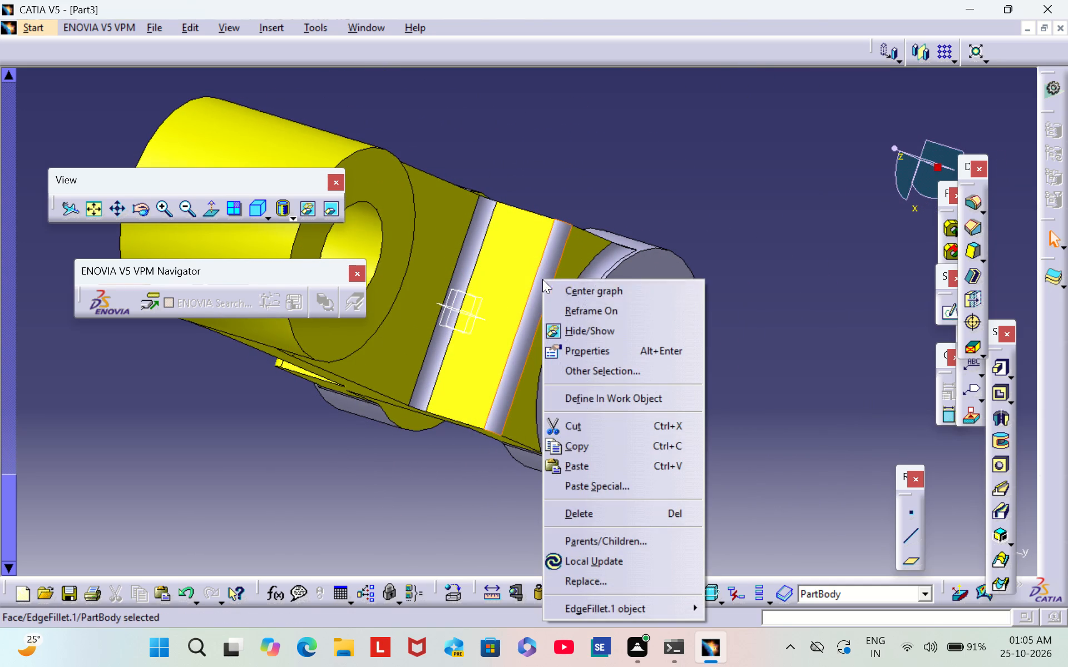
click(635, 351)
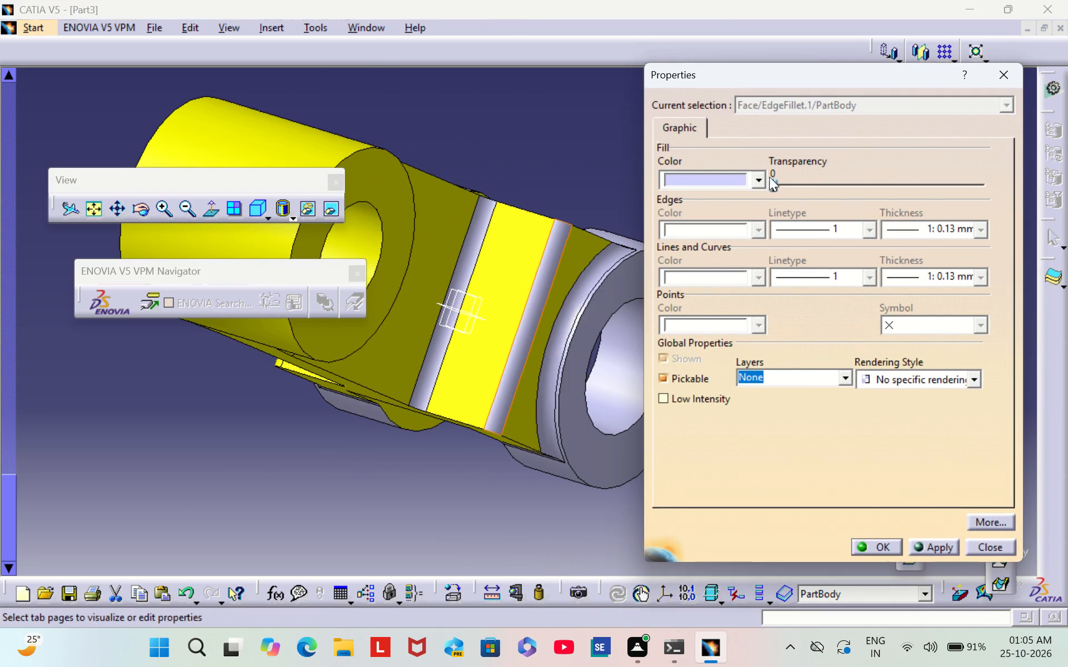
click(761, 182)
click(741, 228)
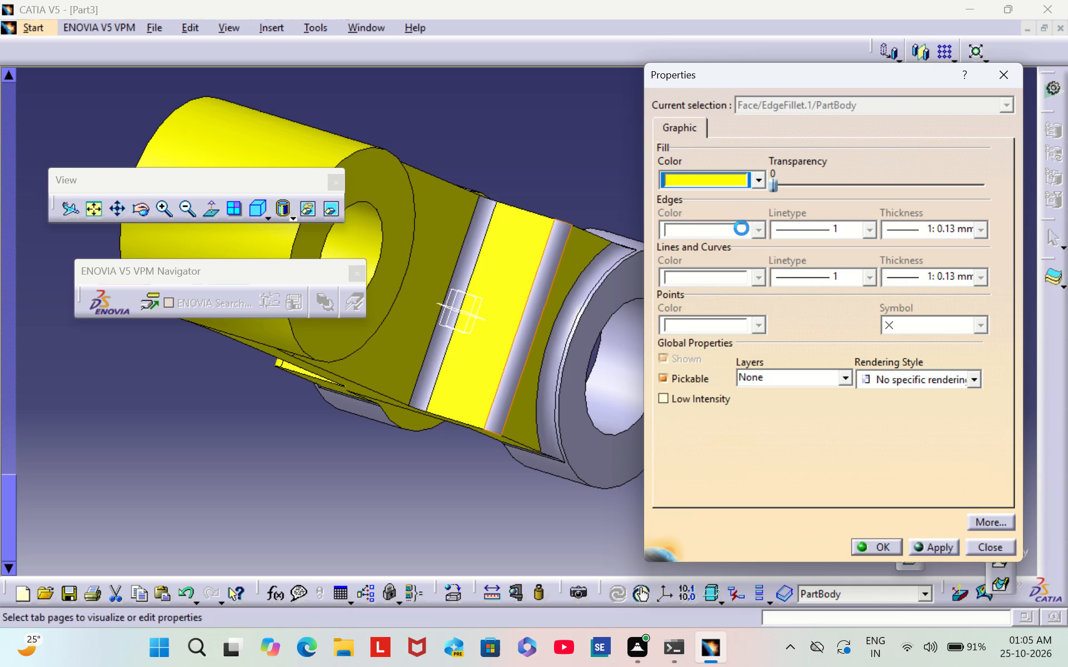
click(881, 549)
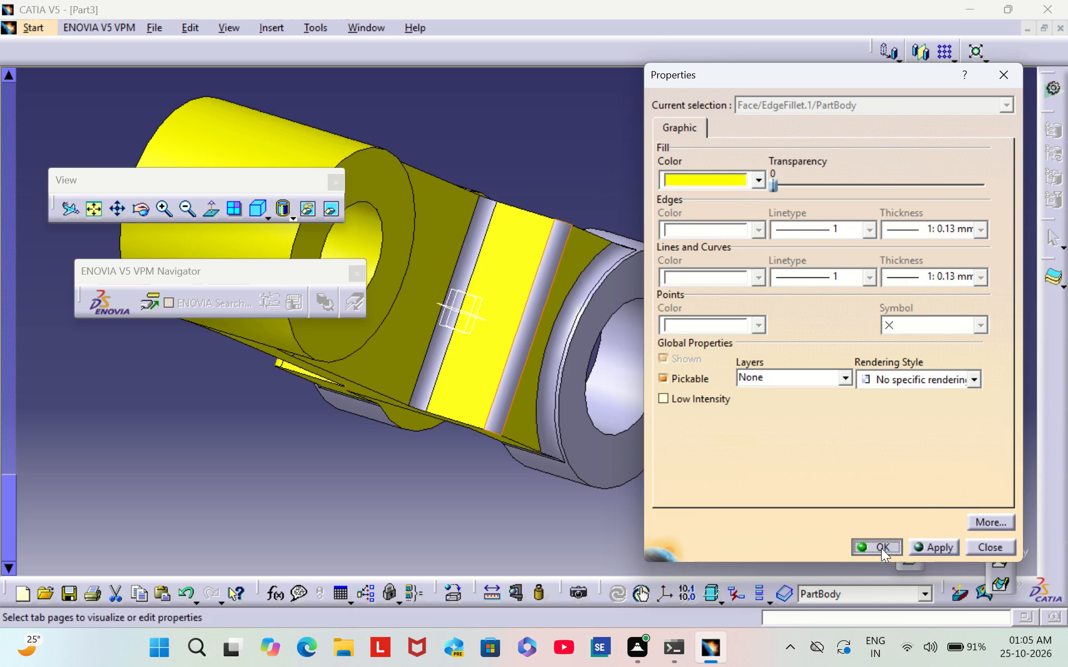
click(536, 225)
Set the fill color of the inner-corner fillet face between the post and that same arch shoulder to yellow.
middle_drag(560, 193, 614, 183)
scroll(560, 193, down, 1)
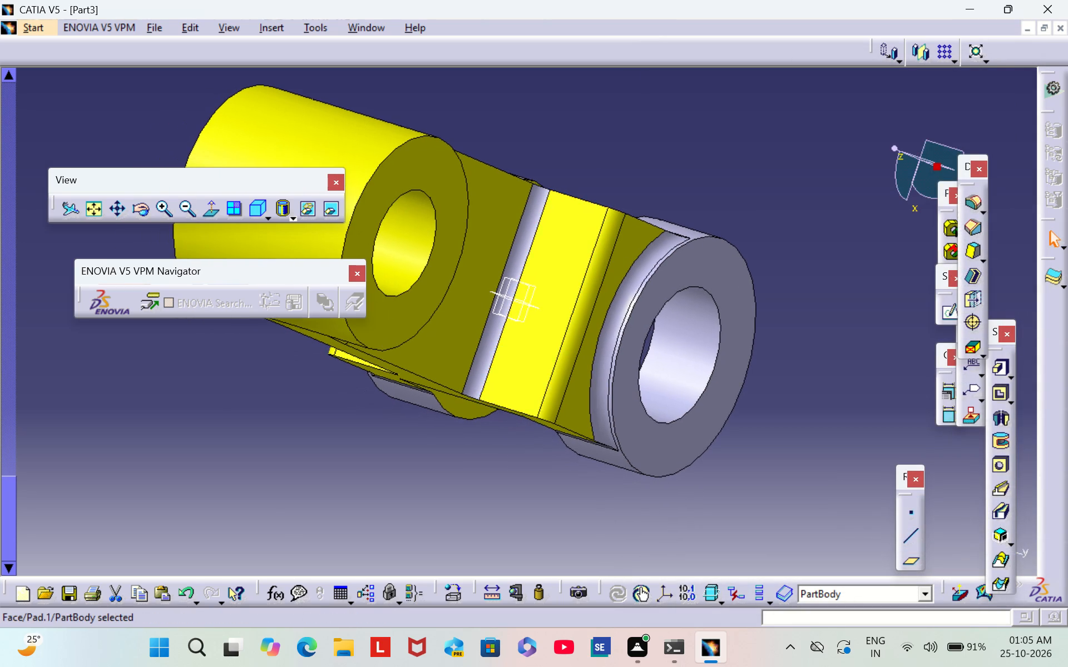
right_click(525, 237)
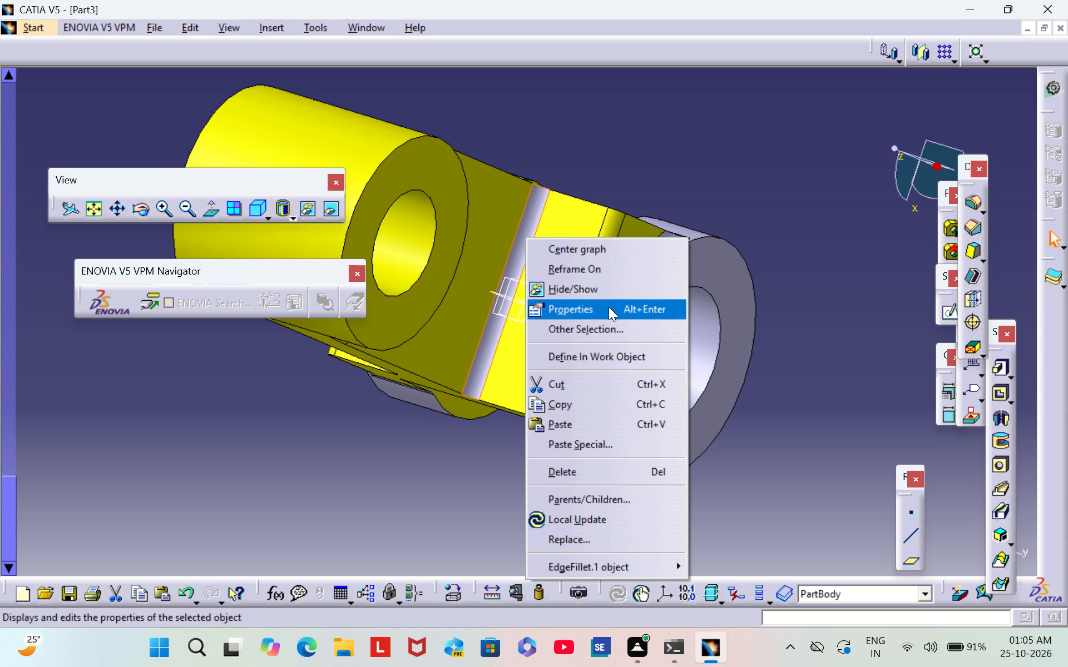
click(609, 307)
click(759, 182)
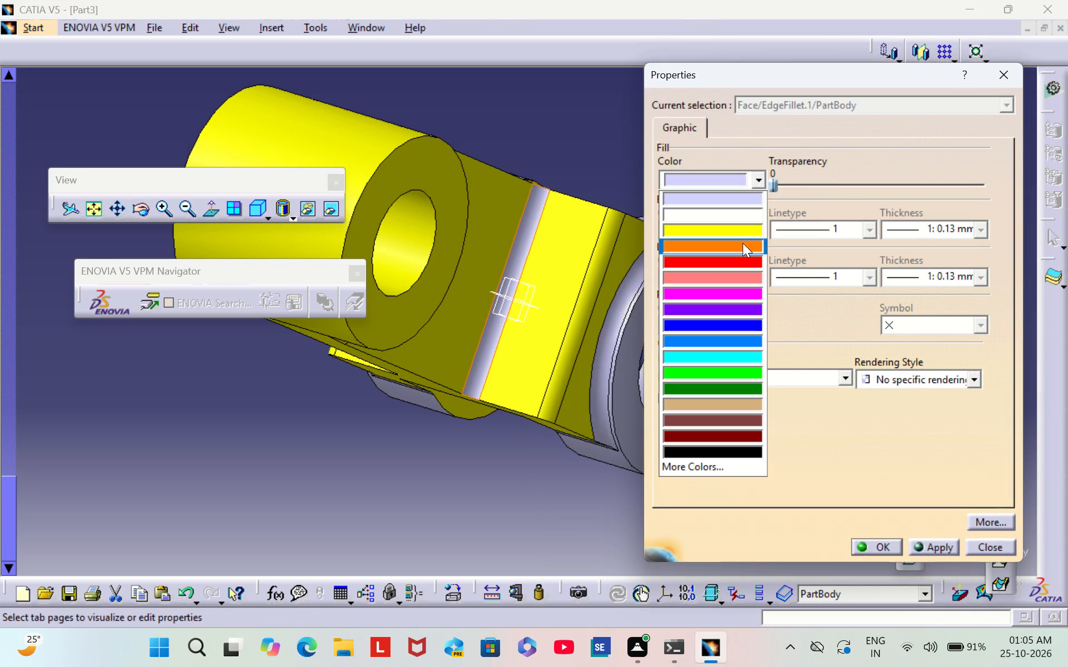
click(743, 233)
click(884, 543)
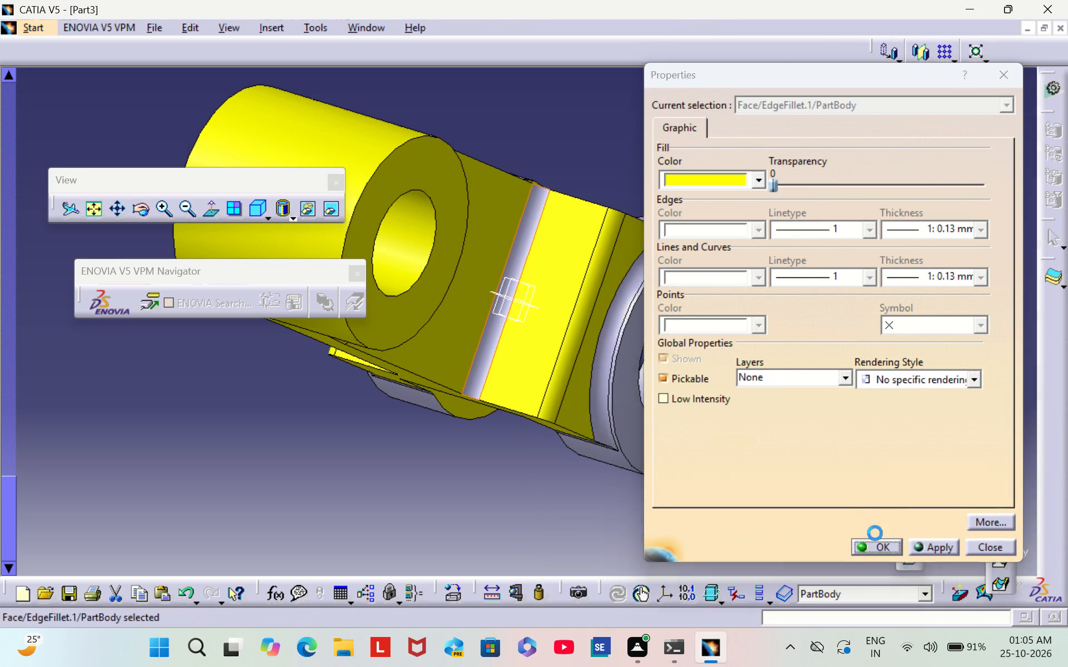
click(637, 168)
Set the fill color of the curved fillet face joining the leg disc to the arch's outer side face to yellow.
middle_drag(690, 150, 580, 323)
right_drag(685, 157, 580, 323)
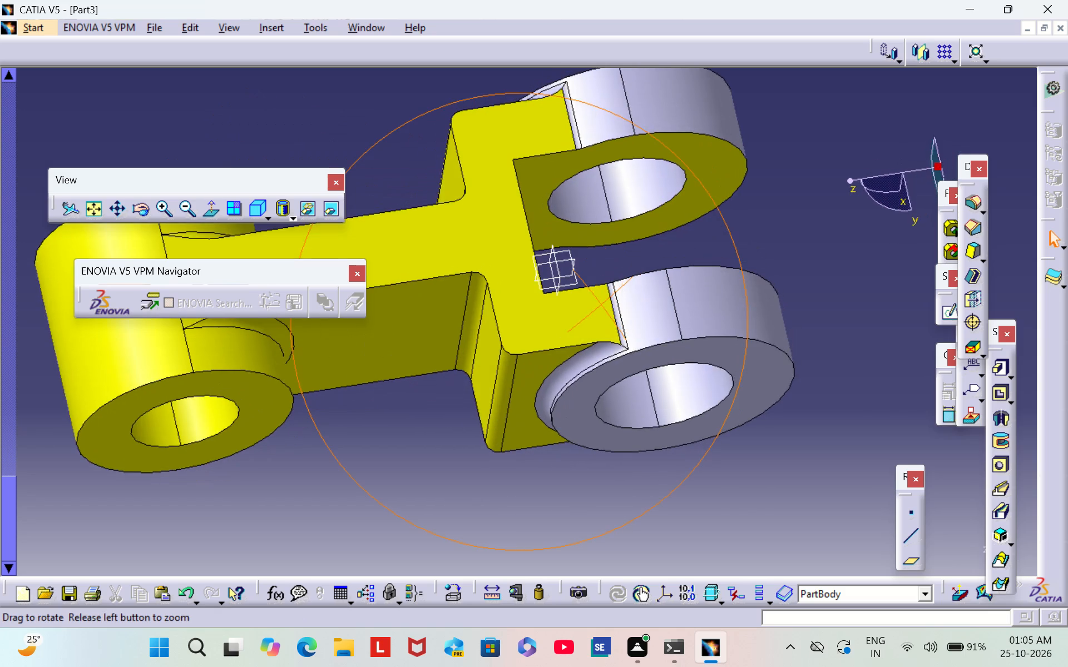
right_drag(580, 323, 591, 247)
middle_drag(580, 323, 607, 220)
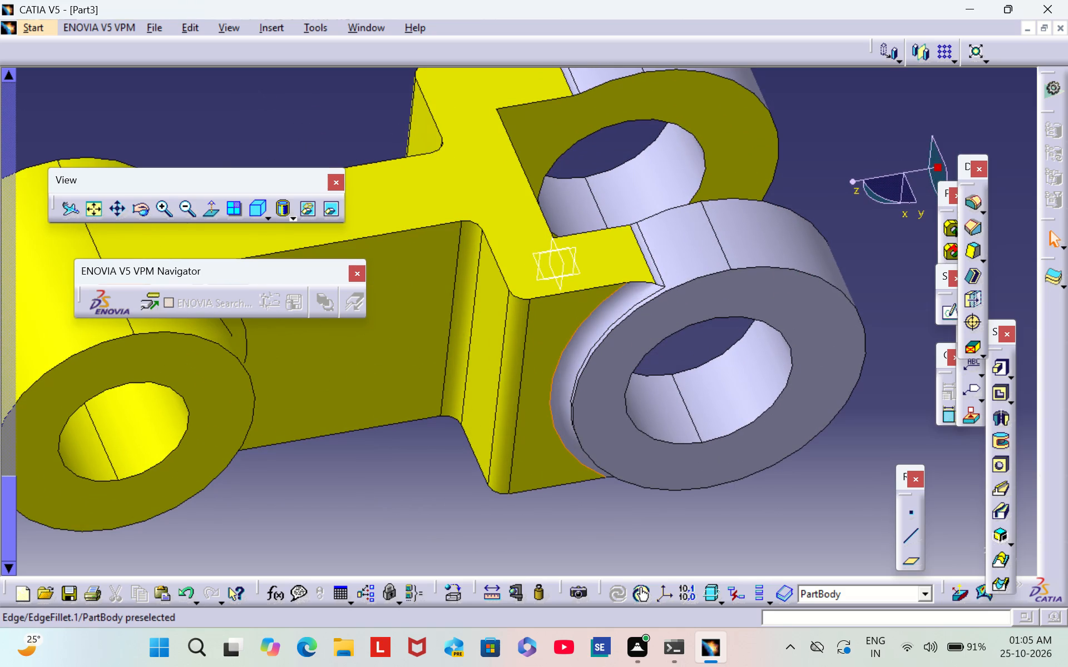
right_click(612, 305)
click(696, 354)
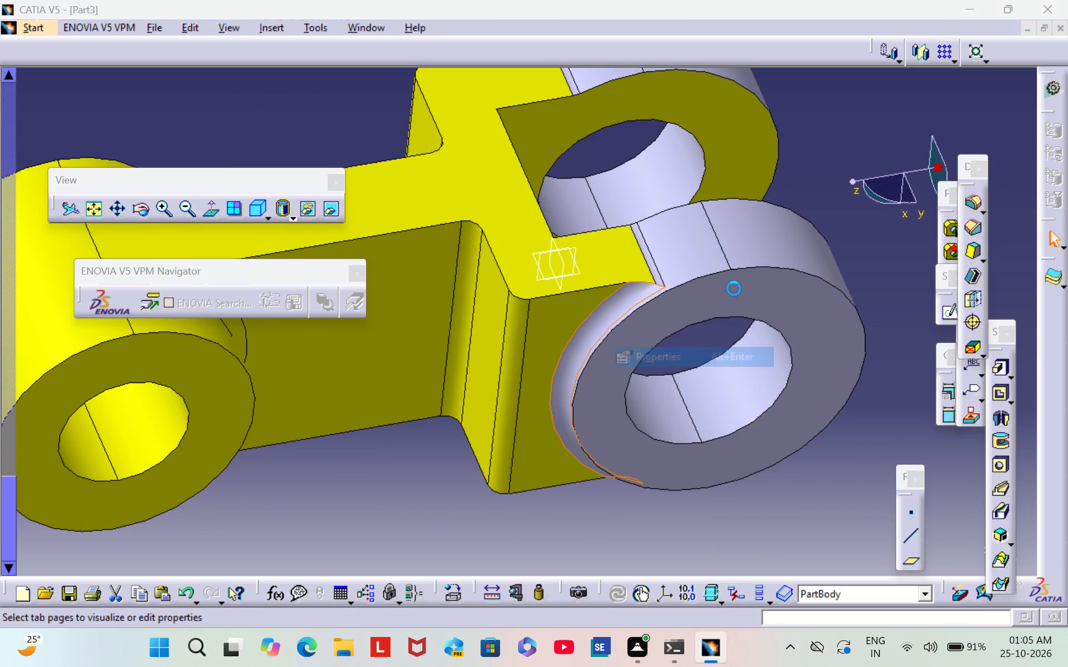
click(757, 182)
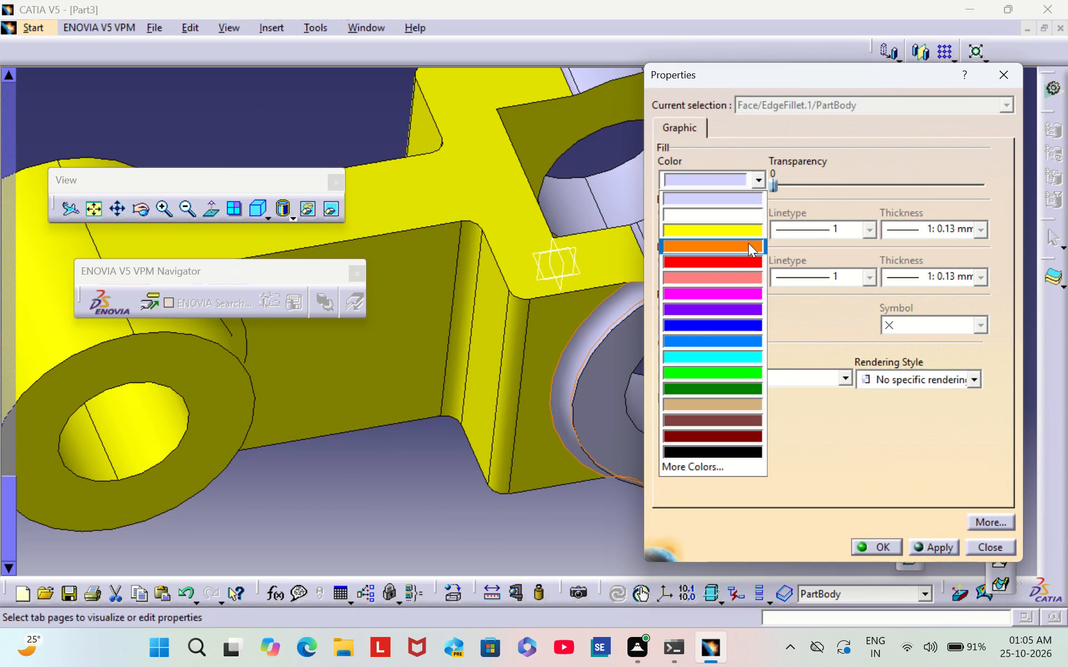
click(743, 230)
click(891, 545)
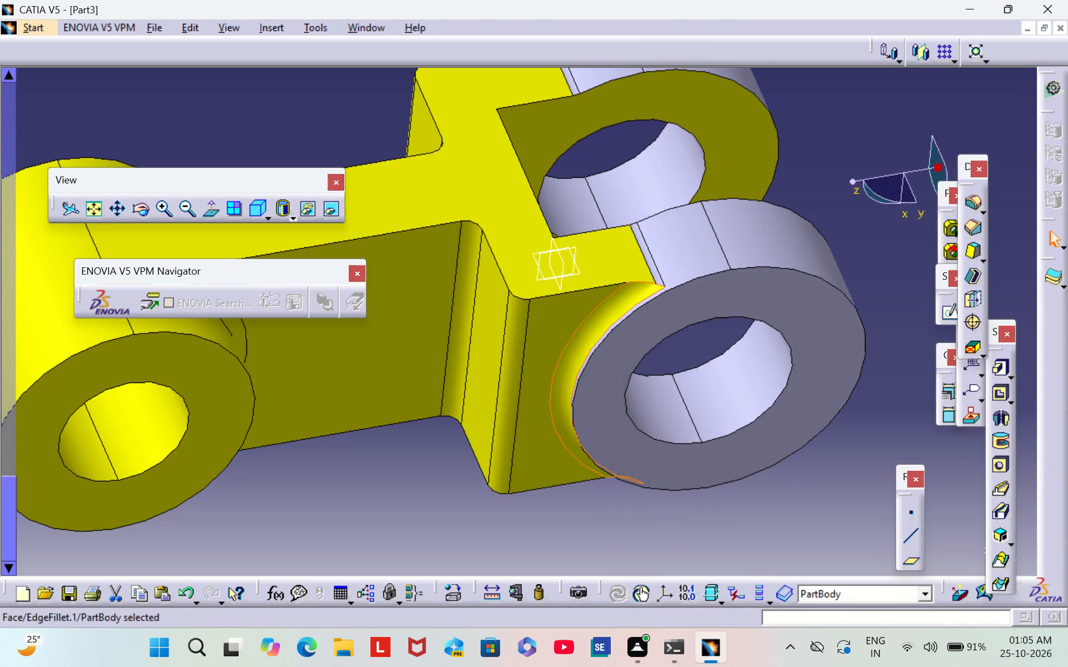
click(834, 465)
Set the fill color of the whole EdgeFillet.1 feature to yellow, selecting it through its edge where the arch meets the leg disc.
middle_drag(814, 218, 640, 451)
scroll(814, 217, down, 1)
right_drag(813, 217, 640, 451)
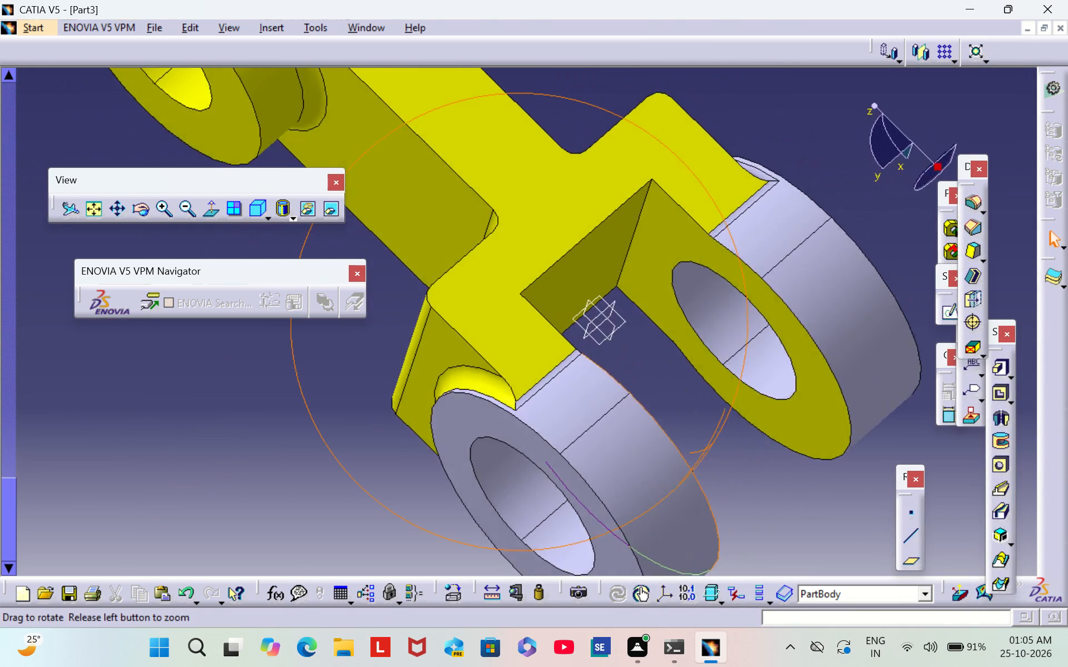
right_drag(640, 451, 611, 477)
middle_drag(640, 451, 611, 477)
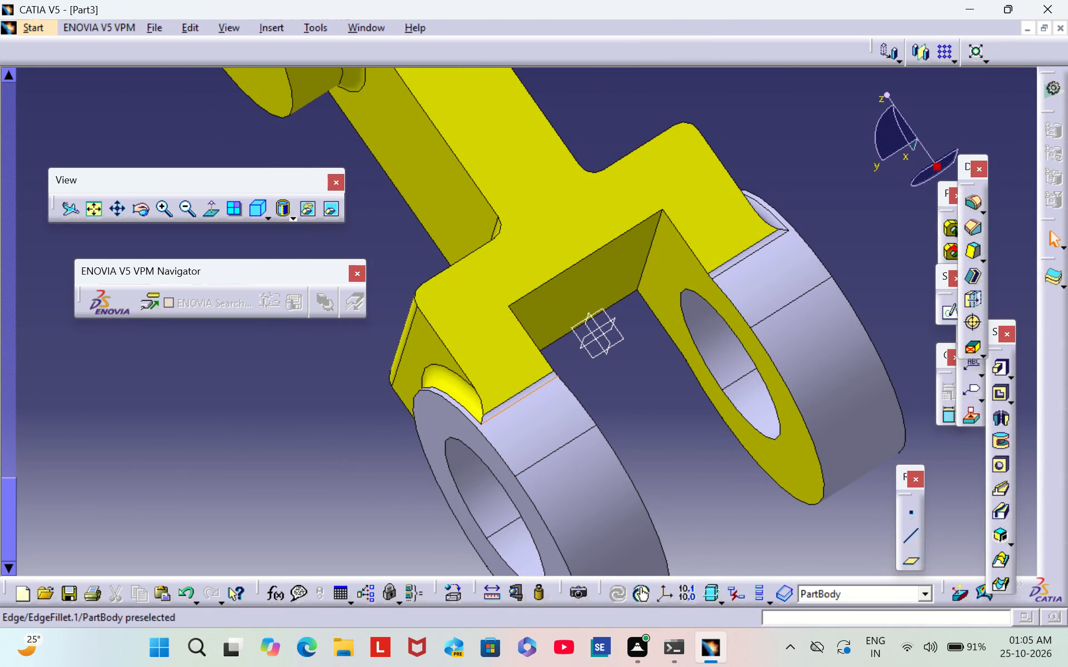
middle_drag(667, 467, 614, 424)
right_drag(656, 459, 614, 424)
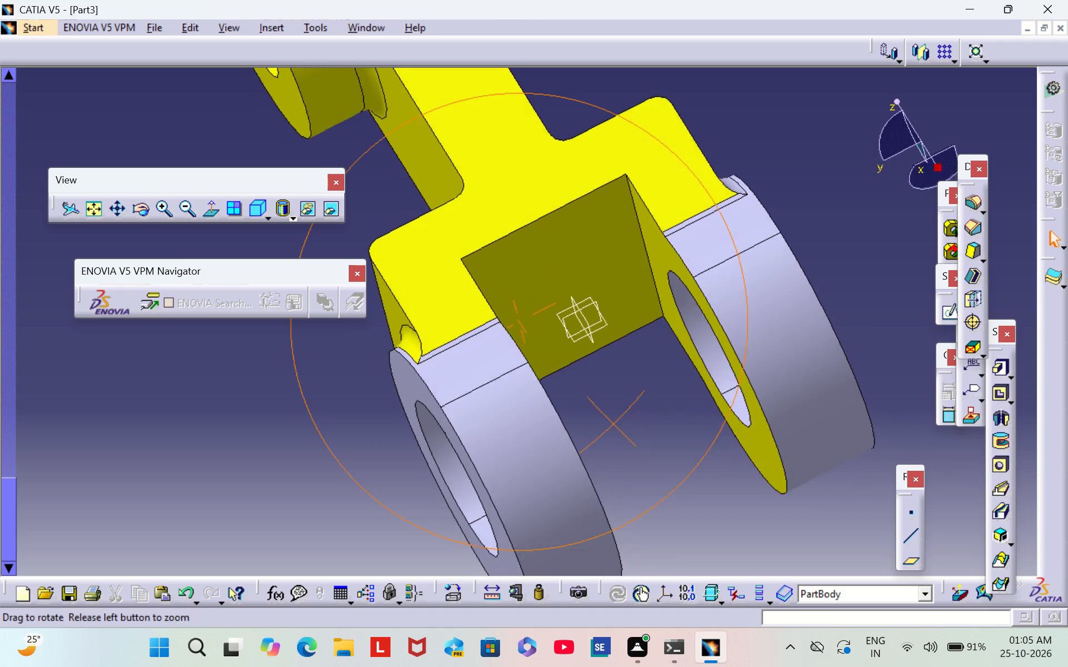
right_drag(614, 424, 610, 419)
middle_drag(614, 424, 607, 415)
right_click(435, 343)
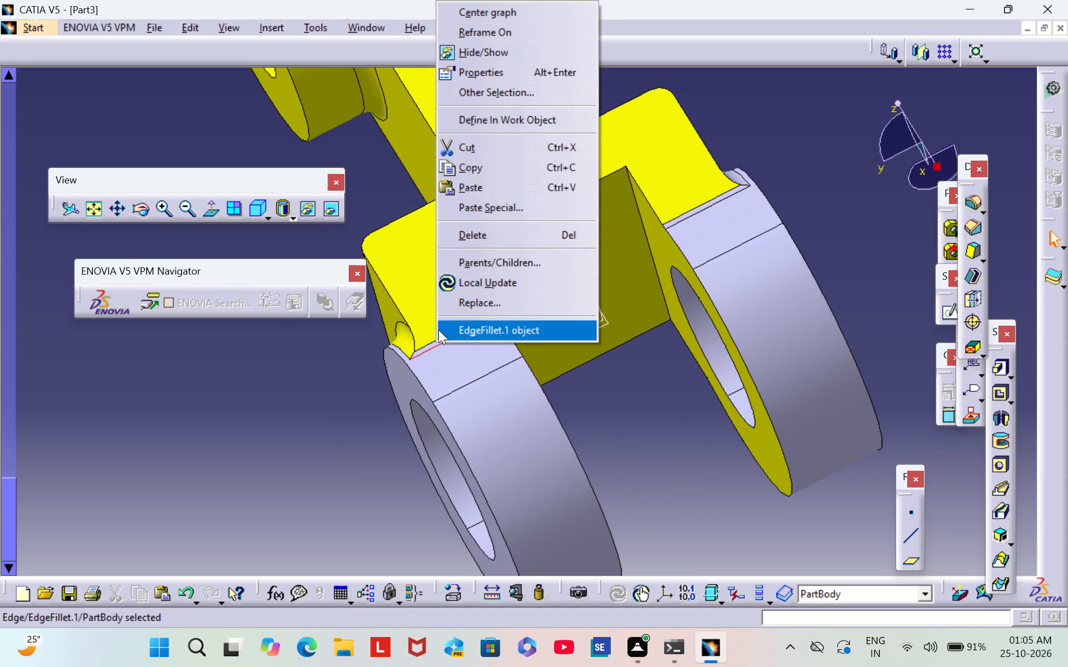
click(477, 76)
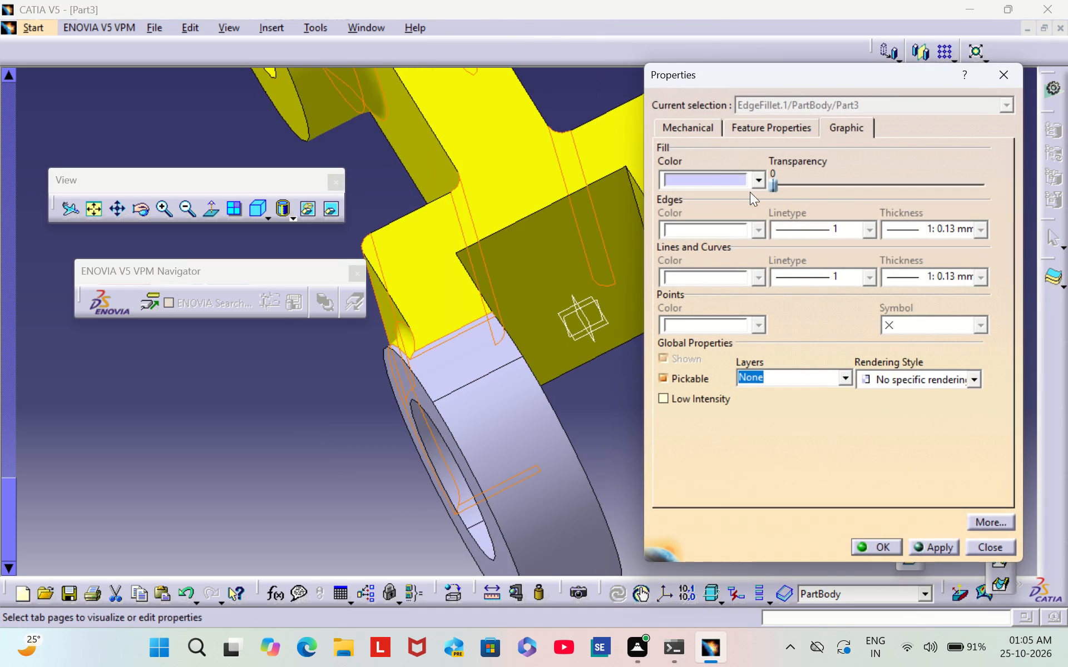
click(758, 182)
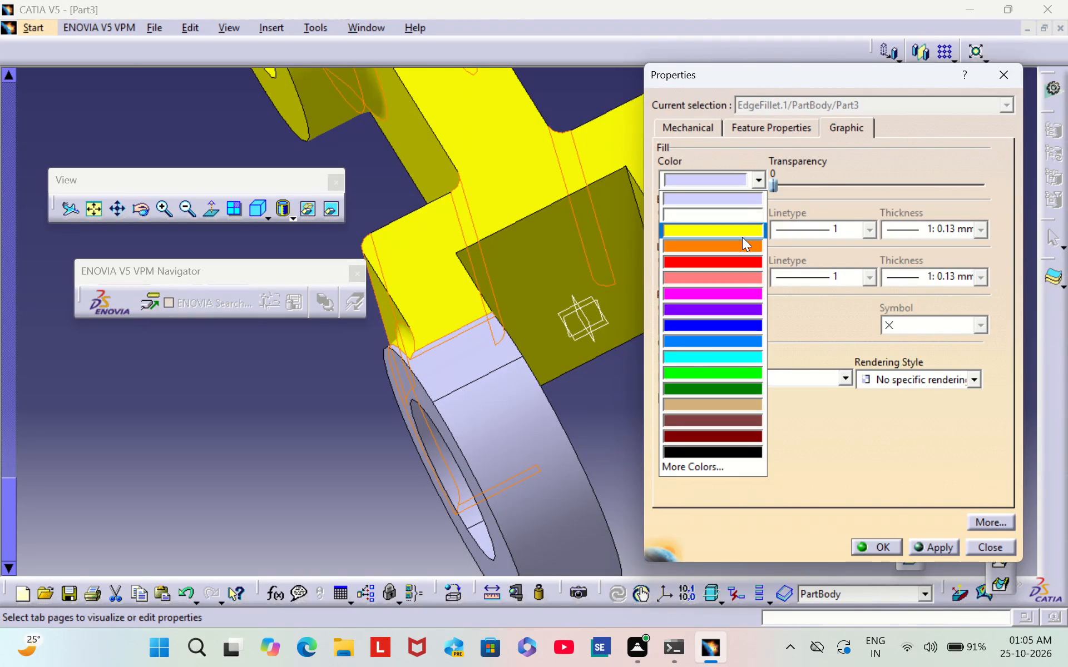
click(740, 234)
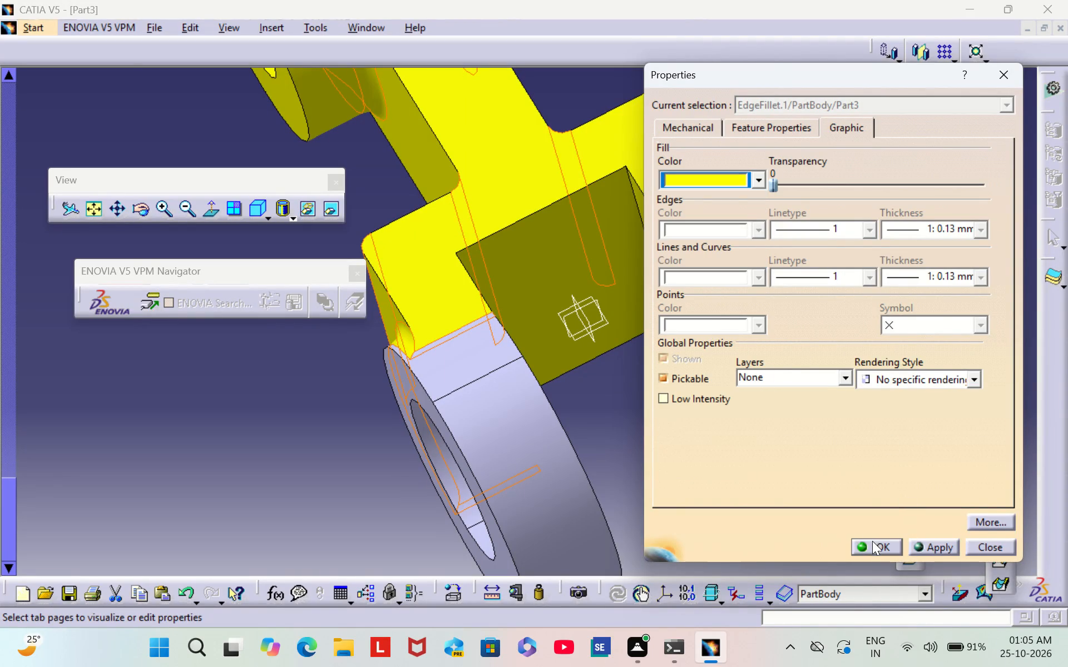
click(872, 541)
click(733, 406)
Set the fill color of the leg disc's flat outer ring-shaped face around the bore to yellow.
middle_drag(854, 299, 853, 300)
right_drag(853, 299, 526, 473)
middle_drag(853, 300, 501, 446)
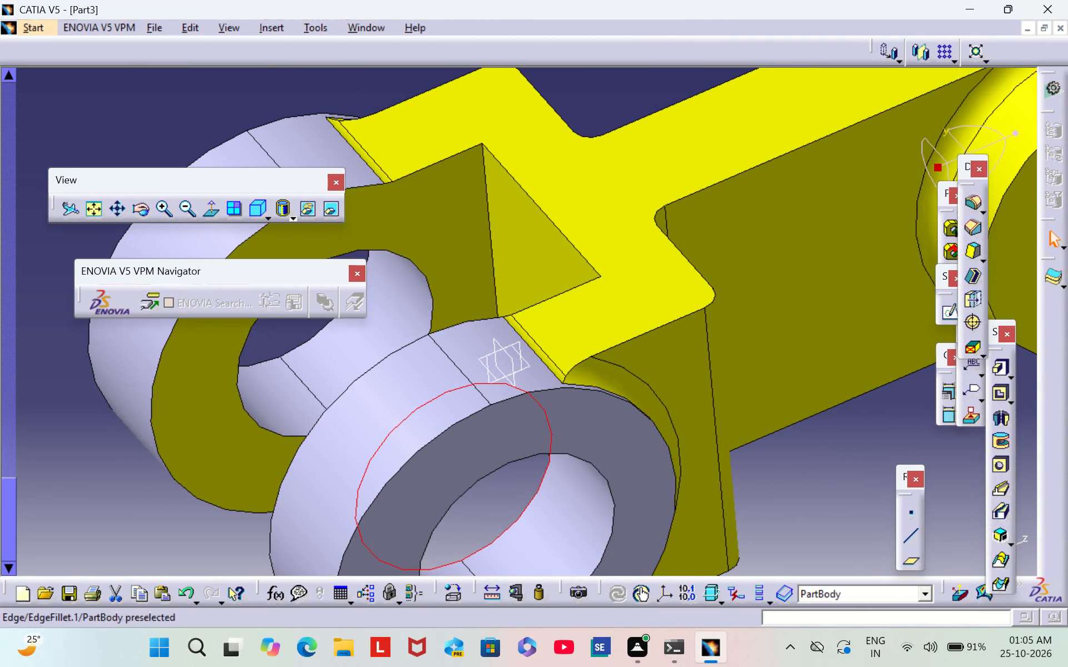
triple_click(182, 209)
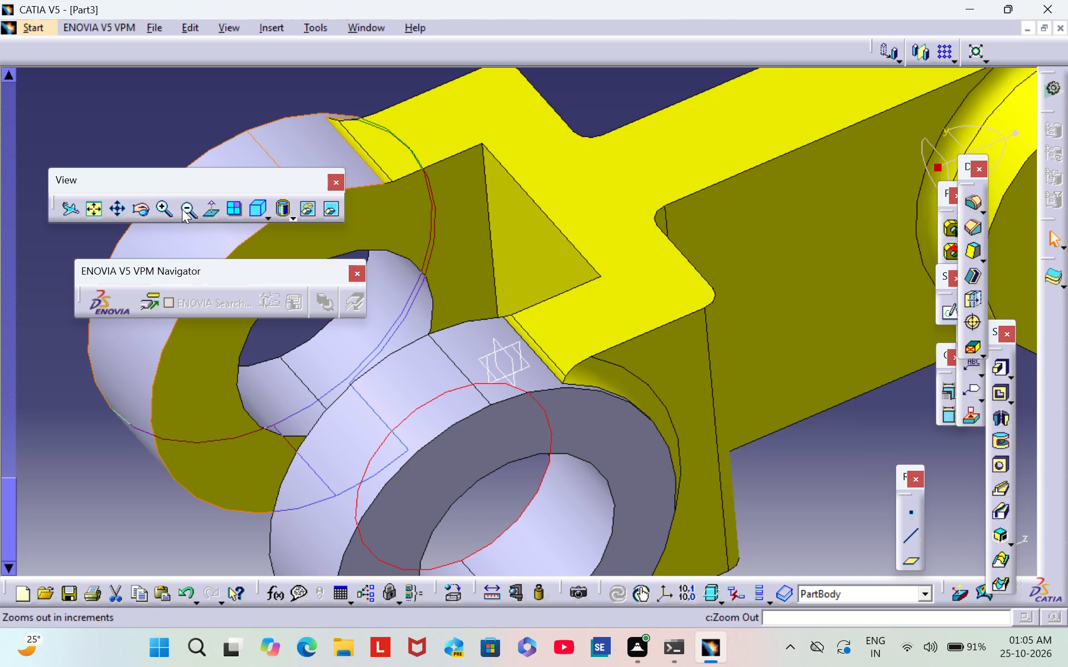
click(182, 209)
middle_drag(519, 221, 402, 256)
scroll(519, 221, down, 1)
right_drag(515, 221, 402, 256)
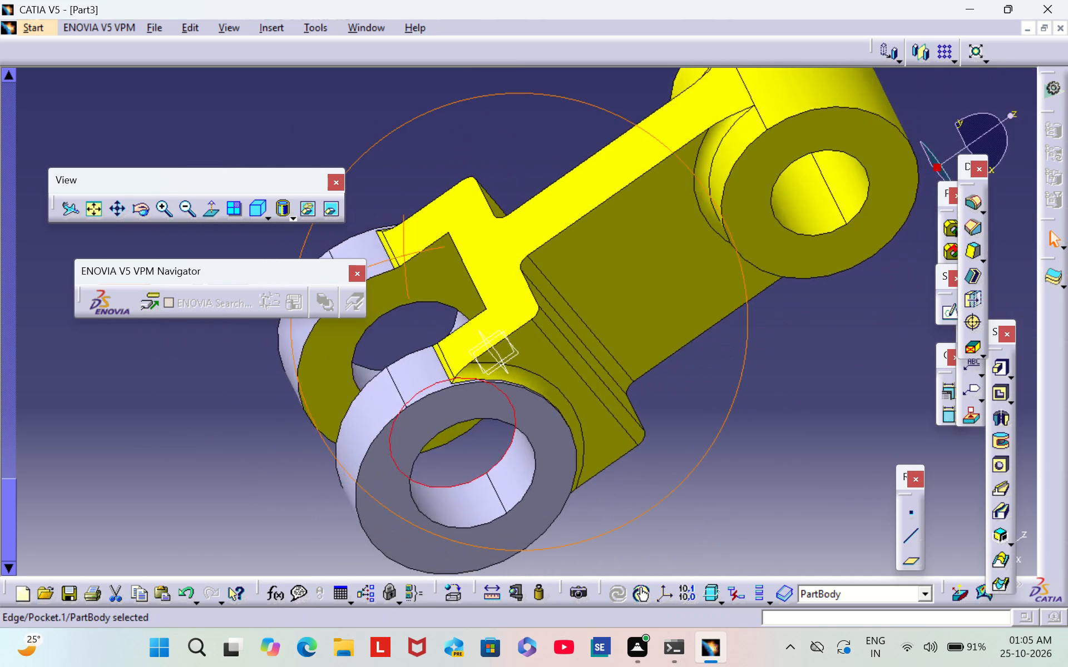
middle_drag(402, 256, 353, 265)
right_drag(402, 256, 349, 265)
right_click(518, 452)
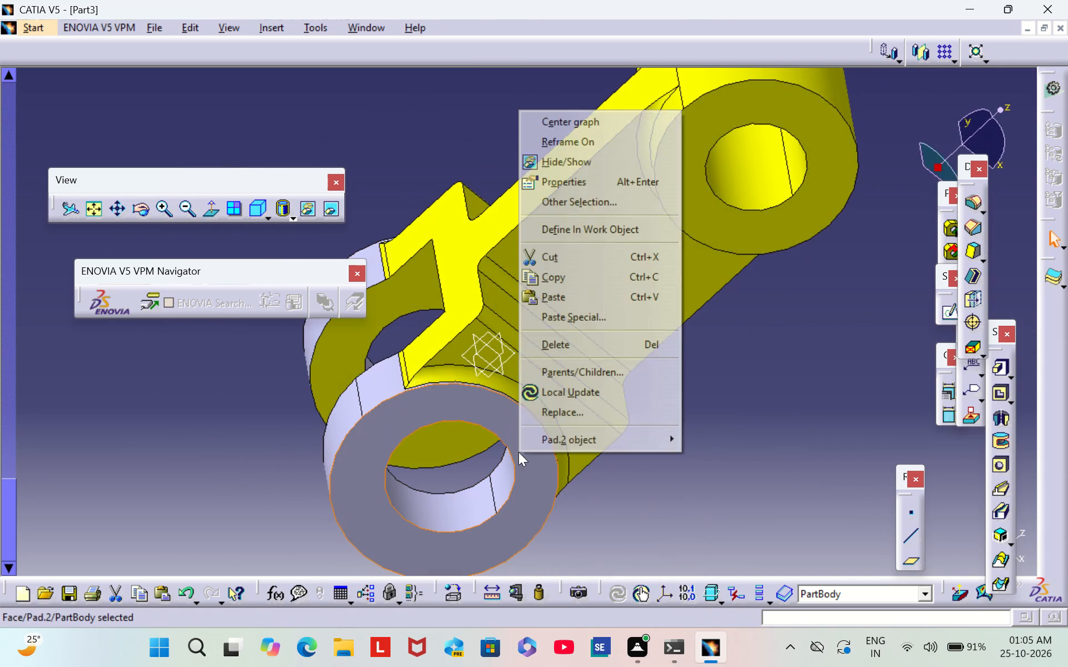
click(586, 181)
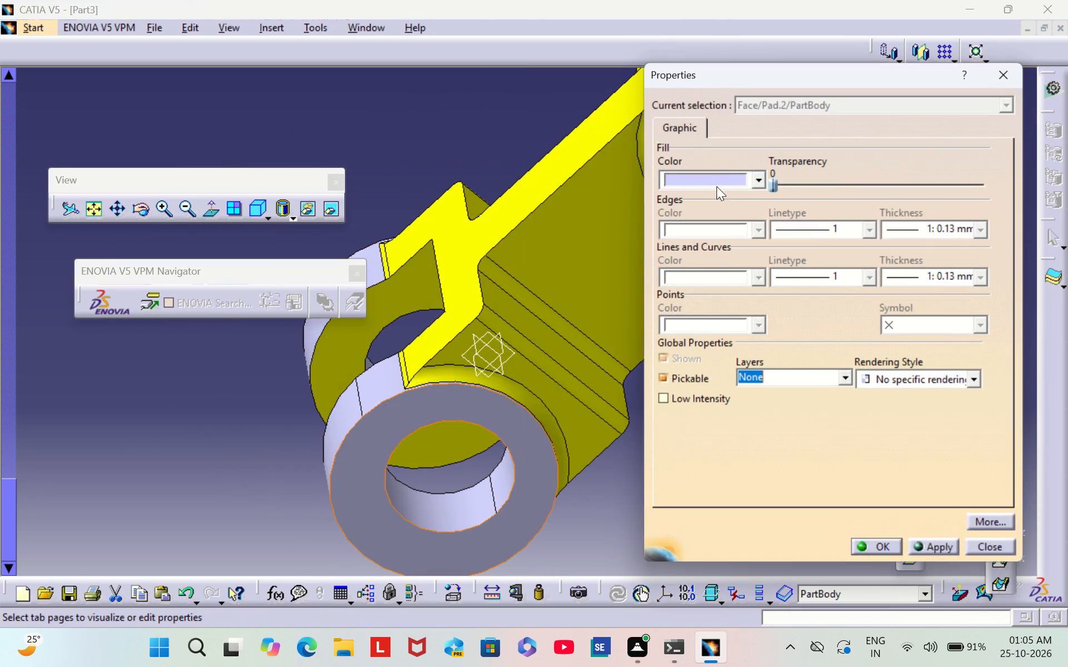
click(759, 183)
click(738, 223)
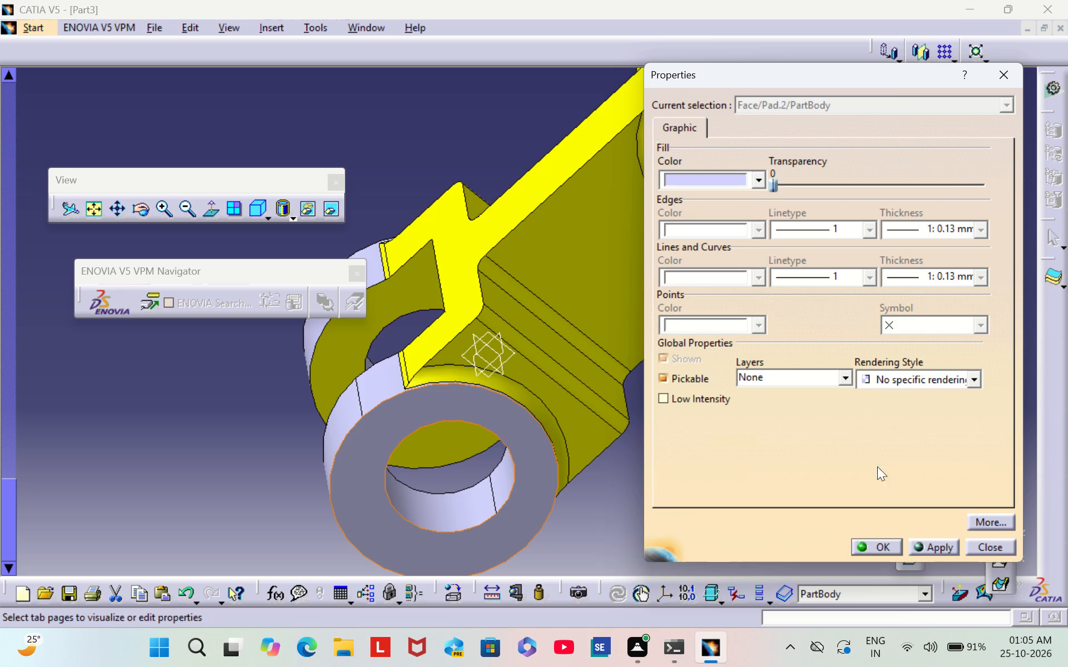
click(882, 547)
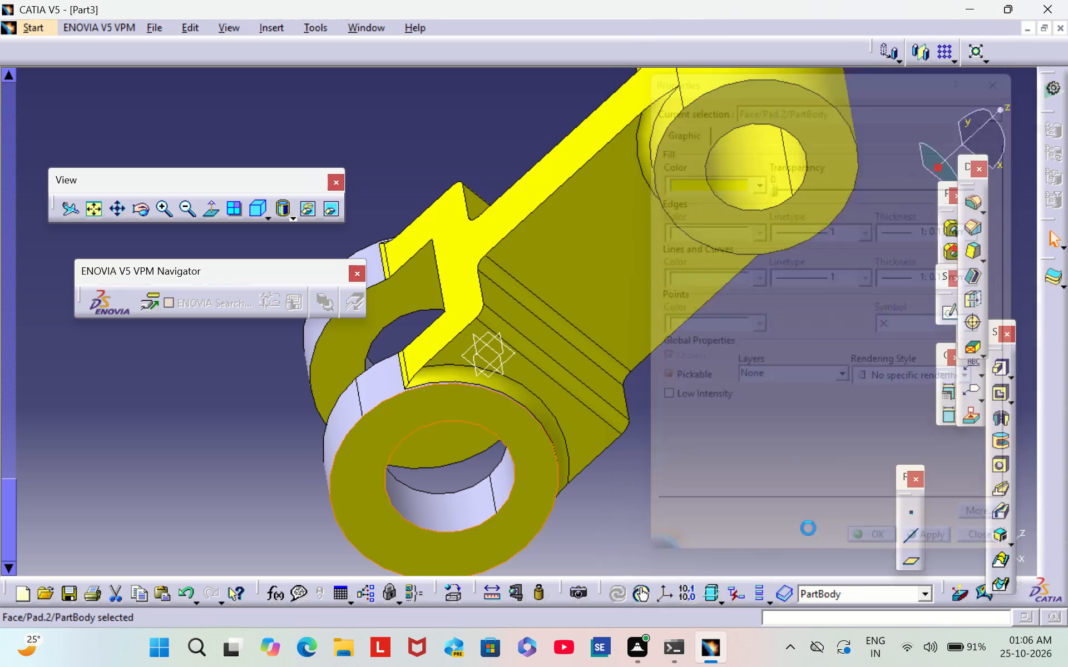
click(773, 529)
Reapply the yellow fill color to the EdgeFillet.1 feature, selecting it through its edge along the leg disc.
middle_drag(400, 360, 280, 406)
right_drag(396, 359, 280, 406)
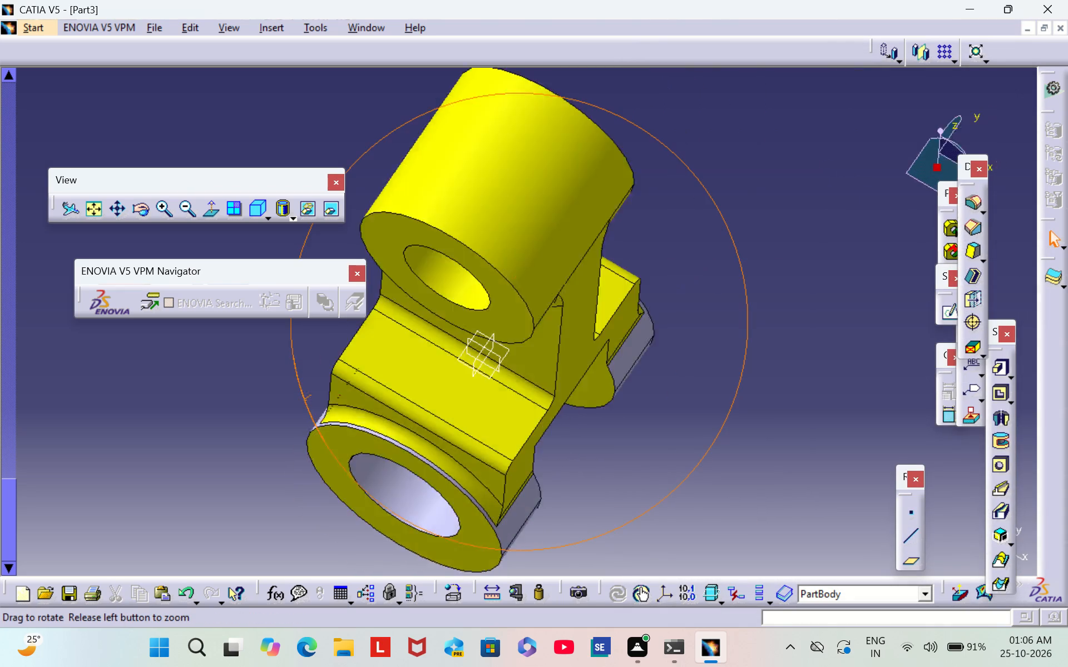
right_drag(280, 406, 195, 436)
middle_drag(280, 406, 195, 436)
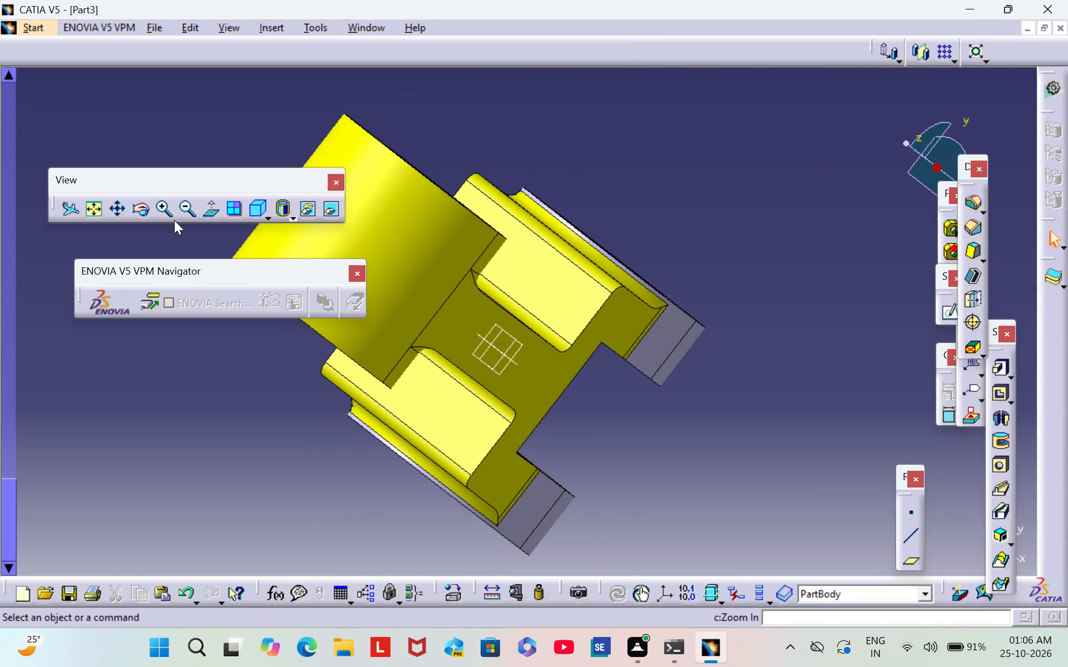
double_click(169, 215)
middle_drag(298, 396, 366, 282)
scroll(298, 396, down, 1)
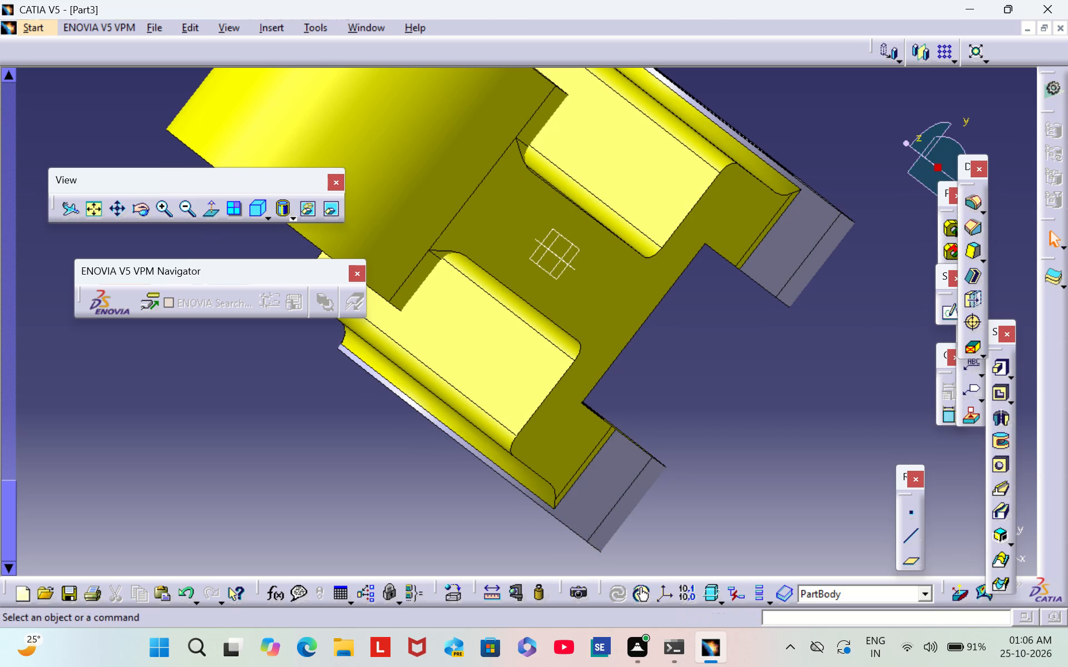
right_click(444, 431)
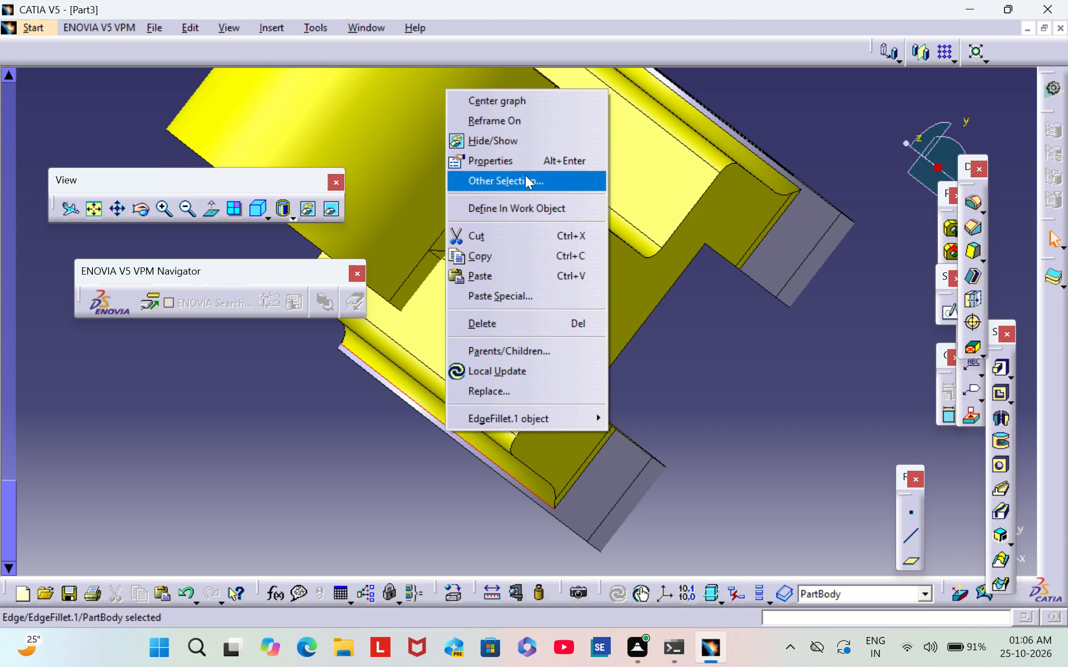
click(527, 165)
click(756, 180)
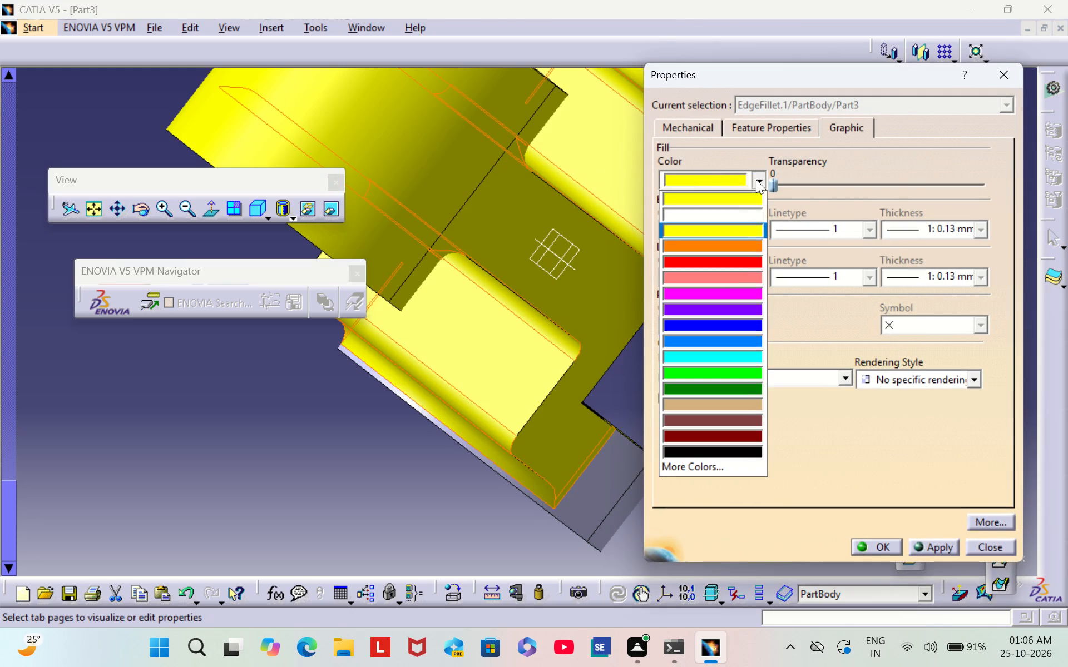
click(728, 232)
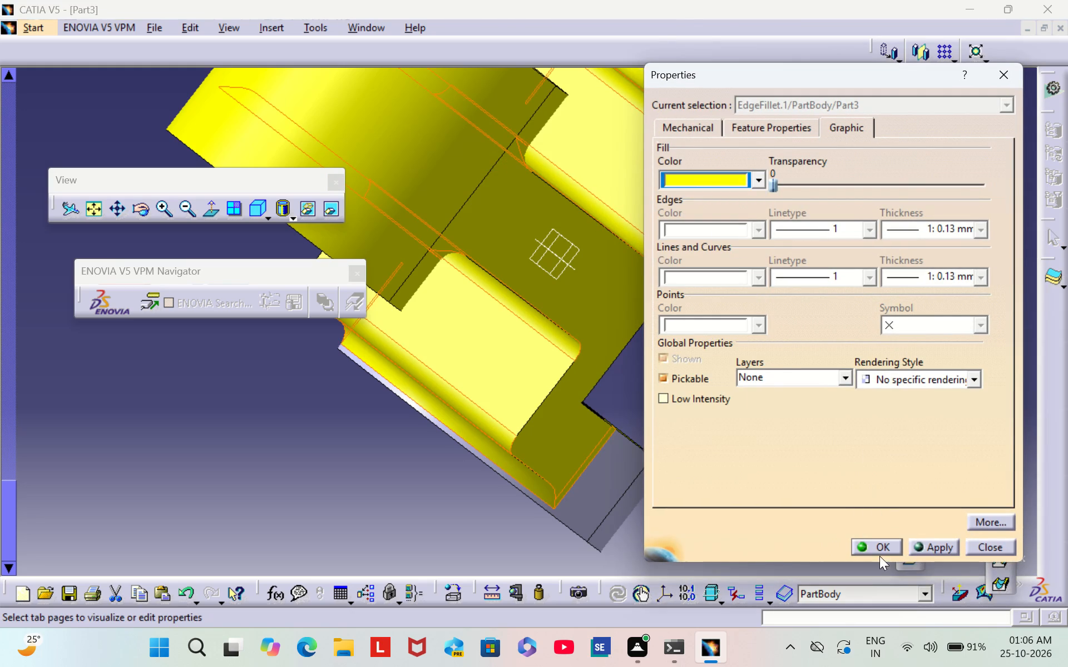
click(876, 547)
click(472, 531)
Set the fill color of the Pad.2 leg disc's outer cylindrical rim face to yellow.
middle_drag(461, 488, 477, 431)
right_drag(461, 479, 477, 431)
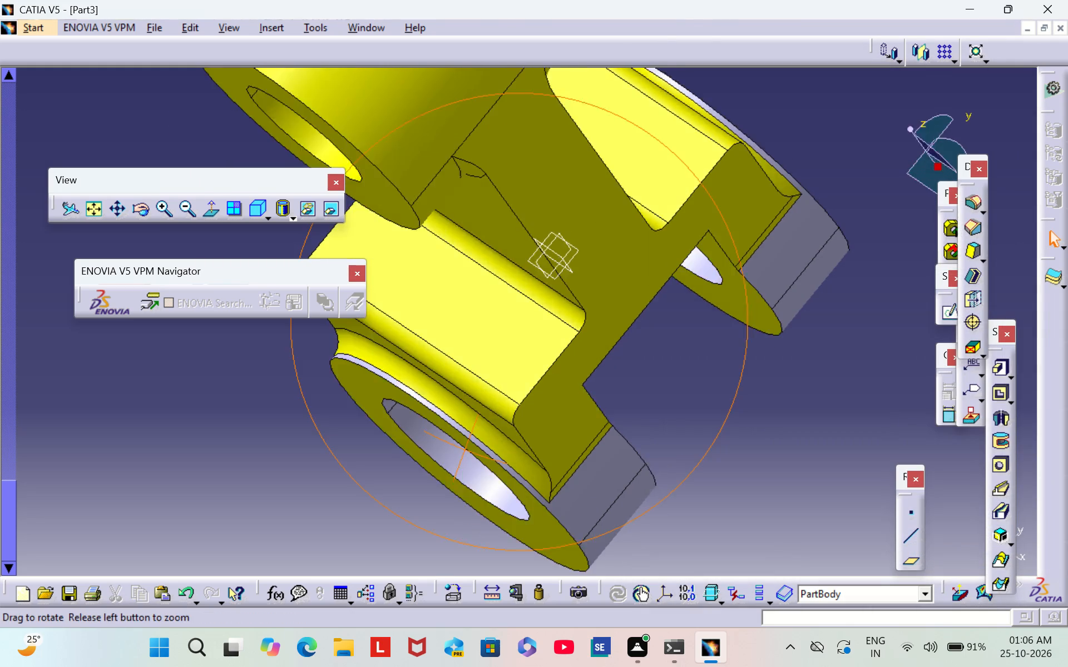
right_drag(477, 431, 483, 421)
middle_drag(477, 431, 483, 421)
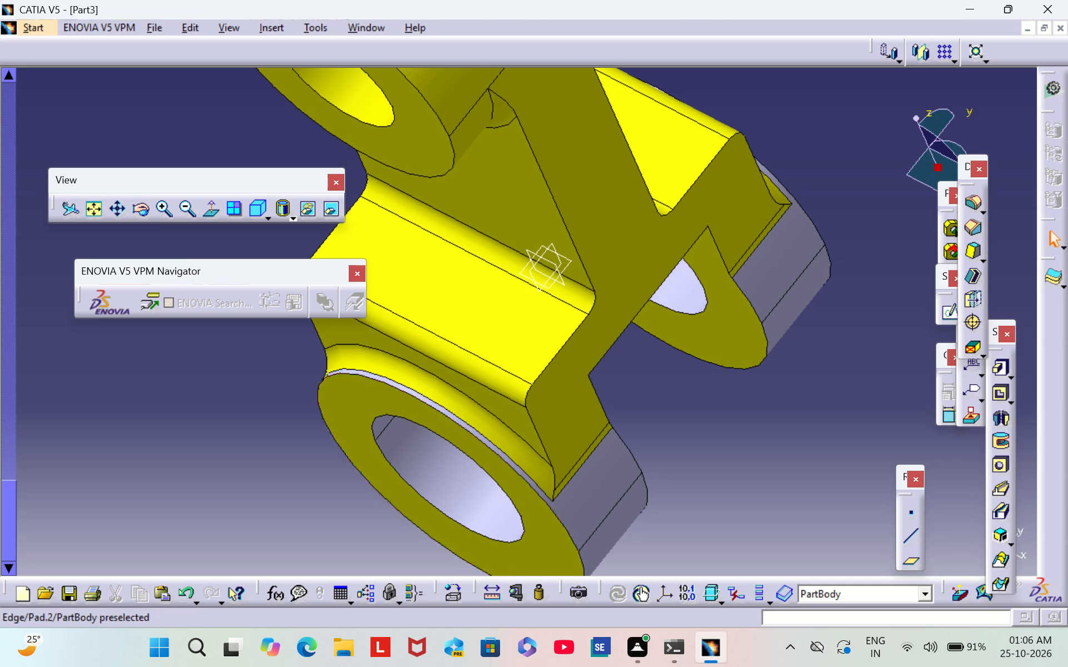
right_click(591, 498)
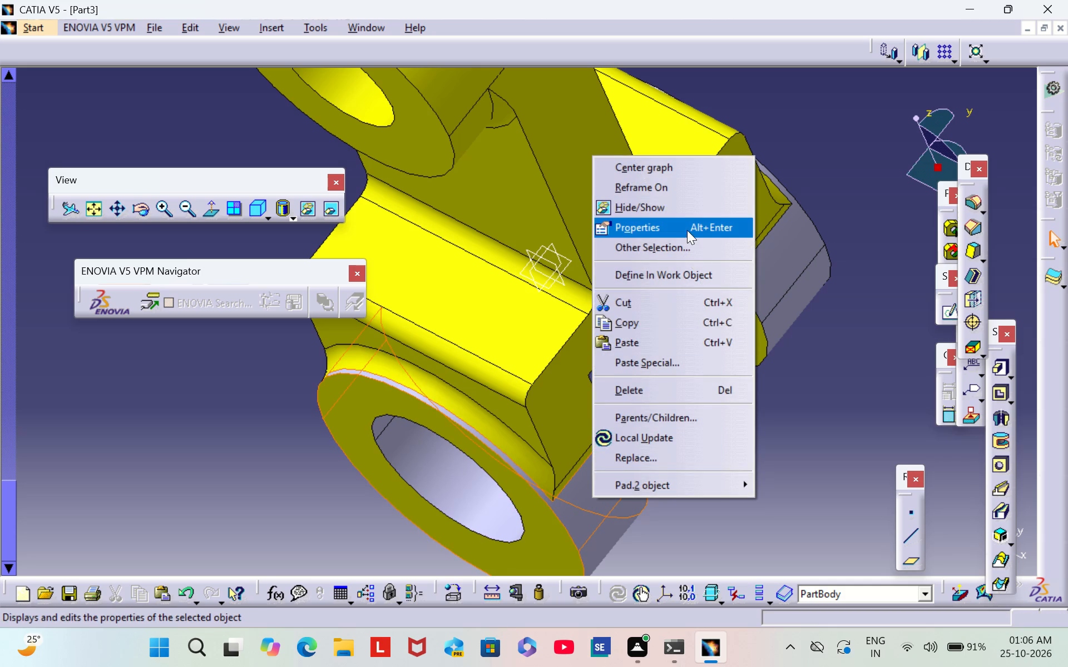
click(687, 228)
click(760, 178)
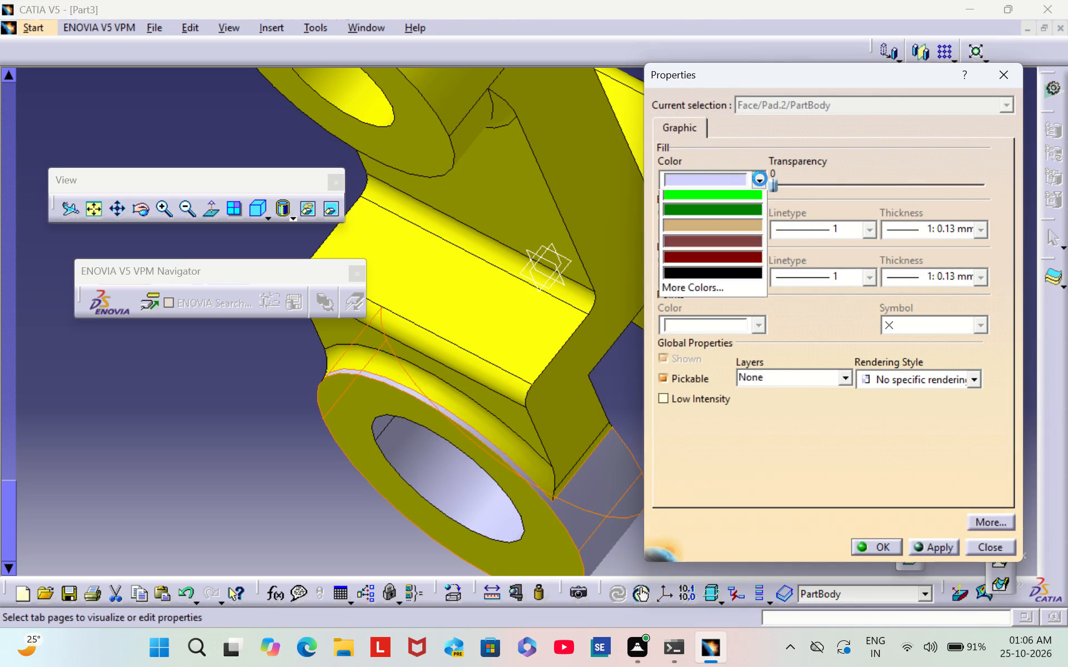
click(745, 231)
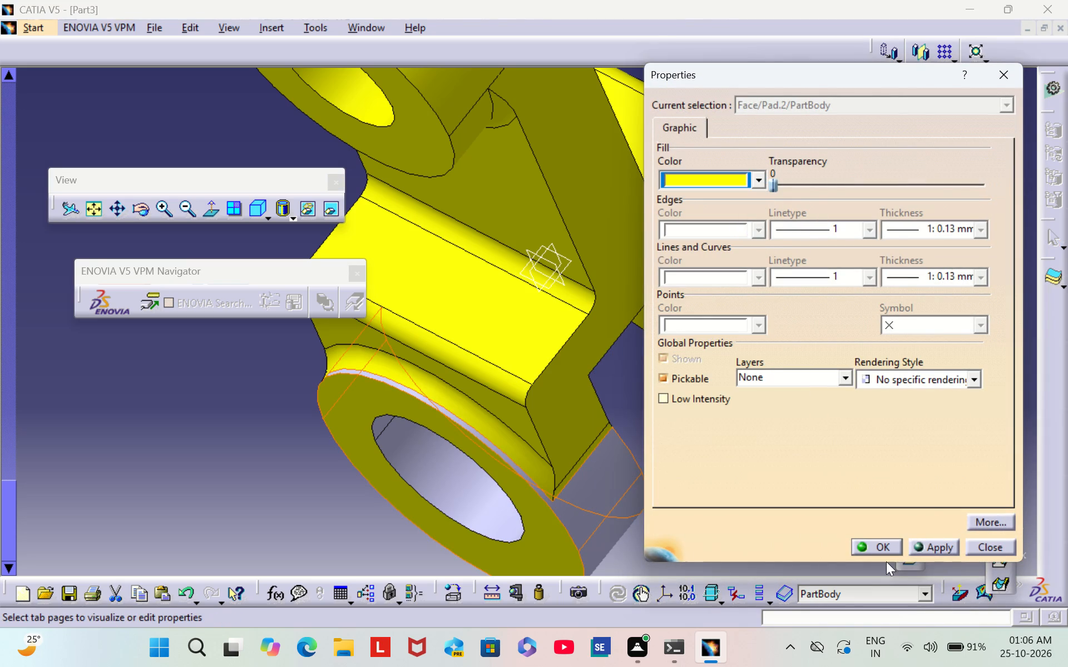
click(874, 546)
click(820, 462)
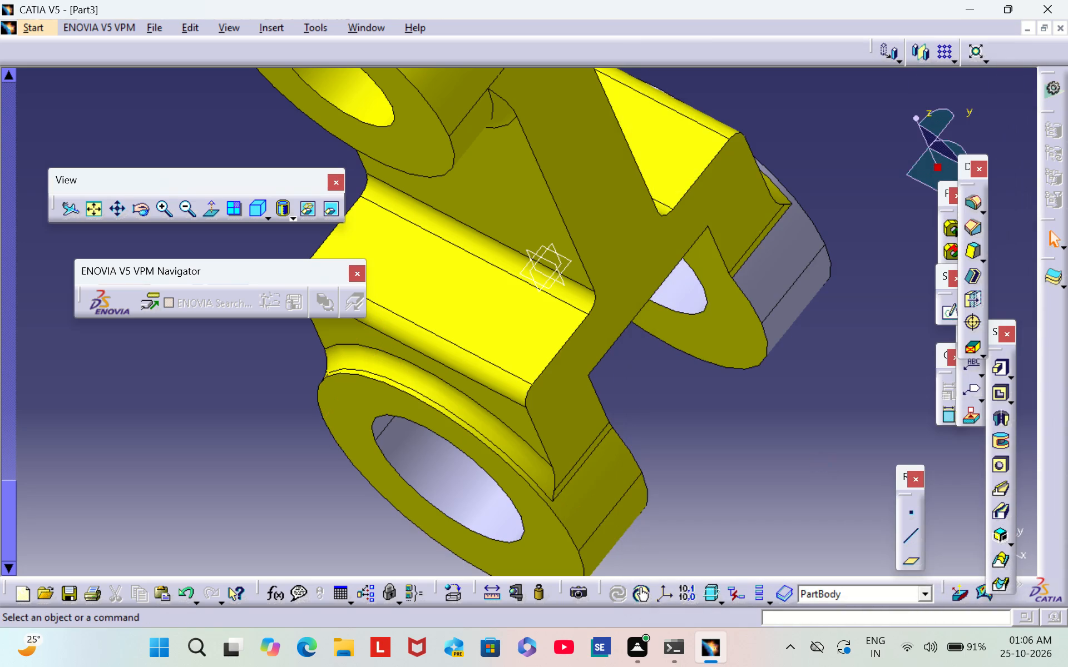
Set the fill color of the mirrored leg disc's flat outer ring-shaped face around the bore to yellow.
middle_drag(805, 416, 466, 498)
right_drag(799, 416, 466, 498)
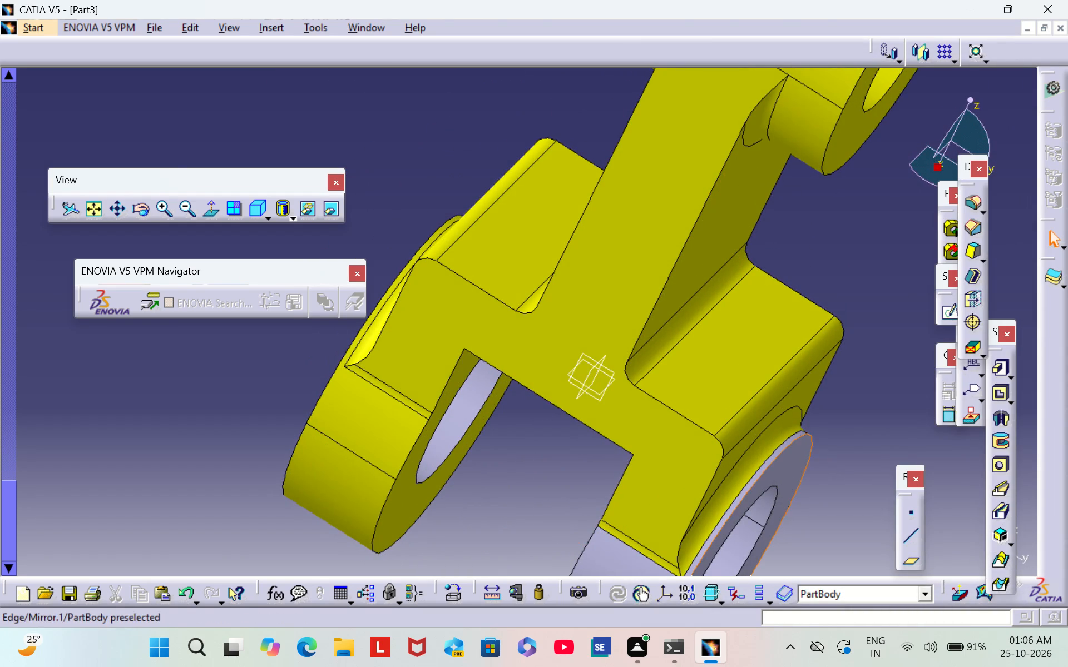
middle_drag(813, 449, 601, 328)
middle_drag(654, 331, 521, 296)
right_drag(654, 328, 521, 296)
right_click(603, 339)
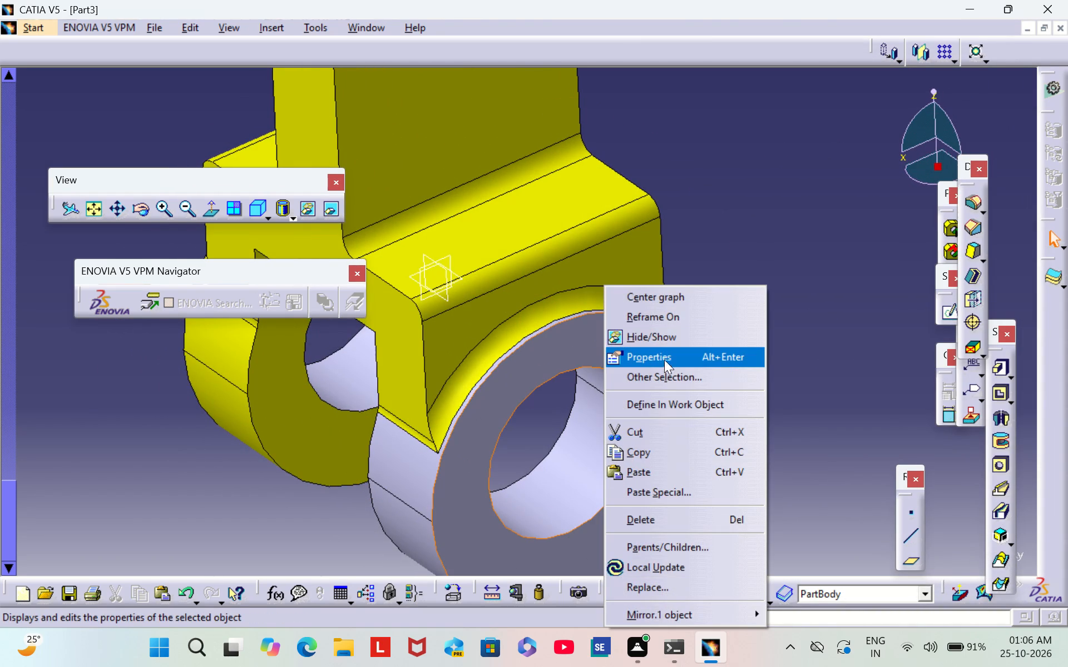
click(665, 356)
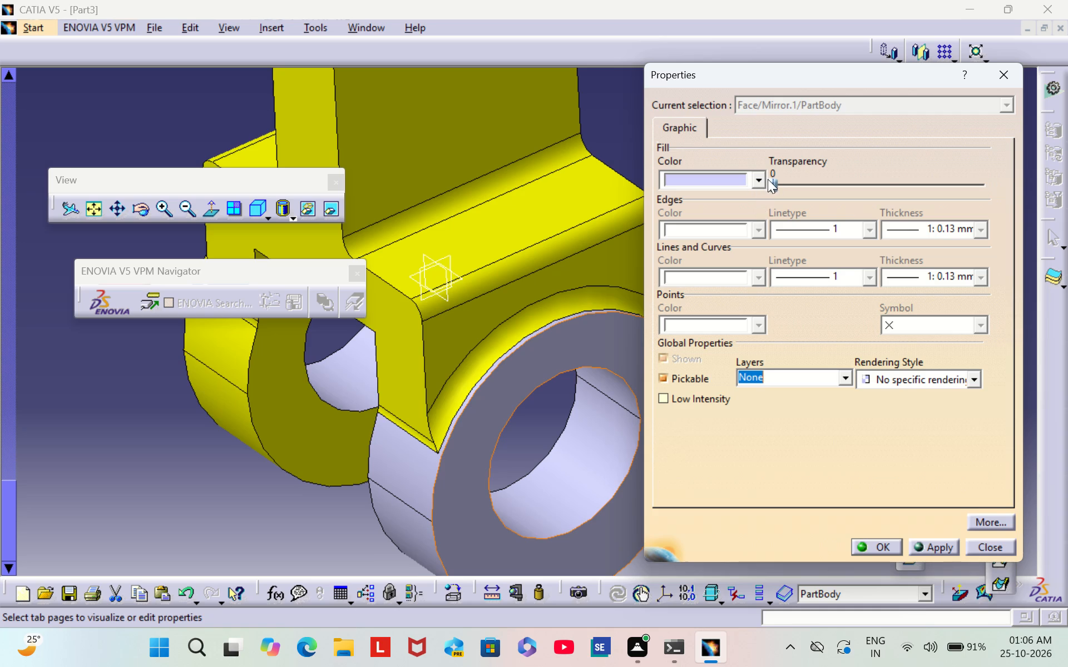
click(757, 181)
click(745, 227)
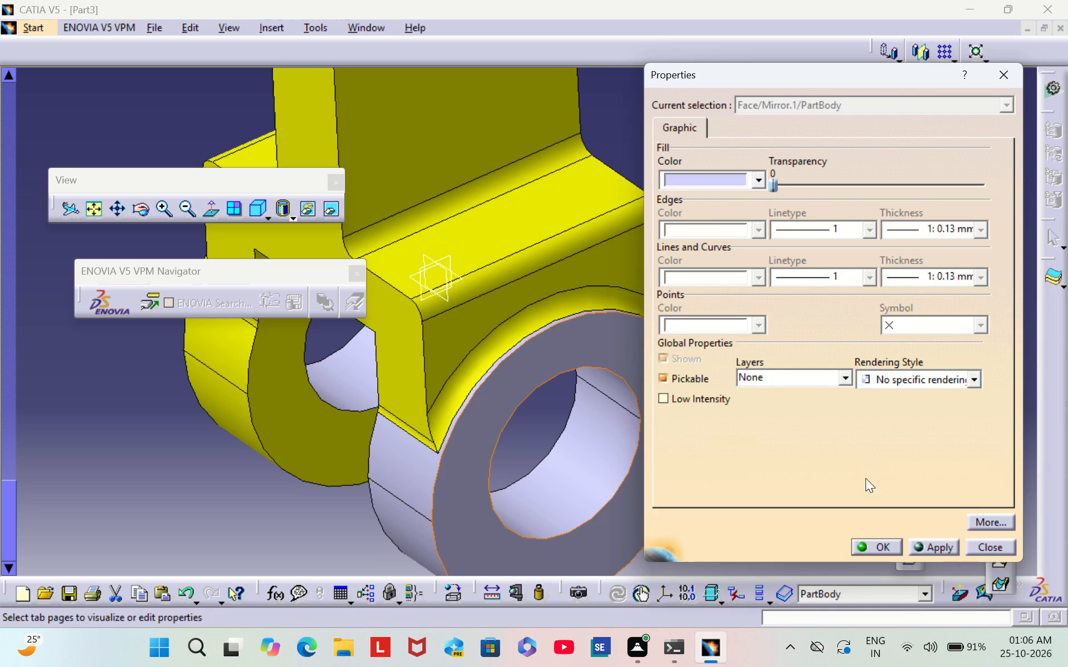
click(889, 552)
click(830, 414)
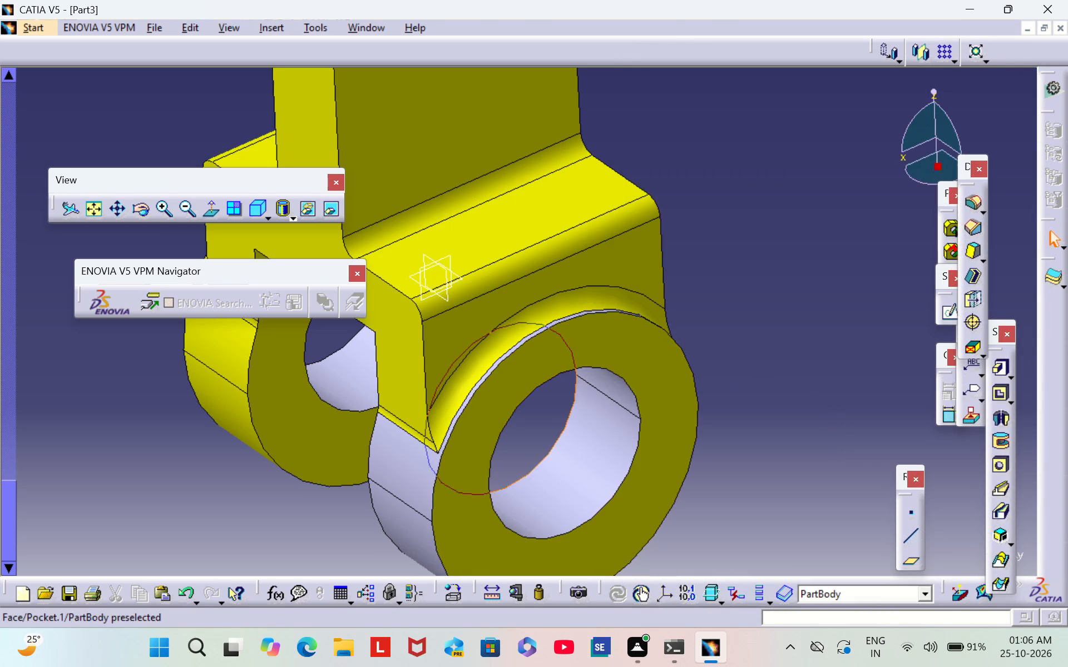
Set the fill color of the mirrored leg disc's outer cylindrical rim face to yellow.
scroll(546, 384, down, 1)
middle_drag(546, 384, 681, 356)
right_drag(558, 383, 670, 362)
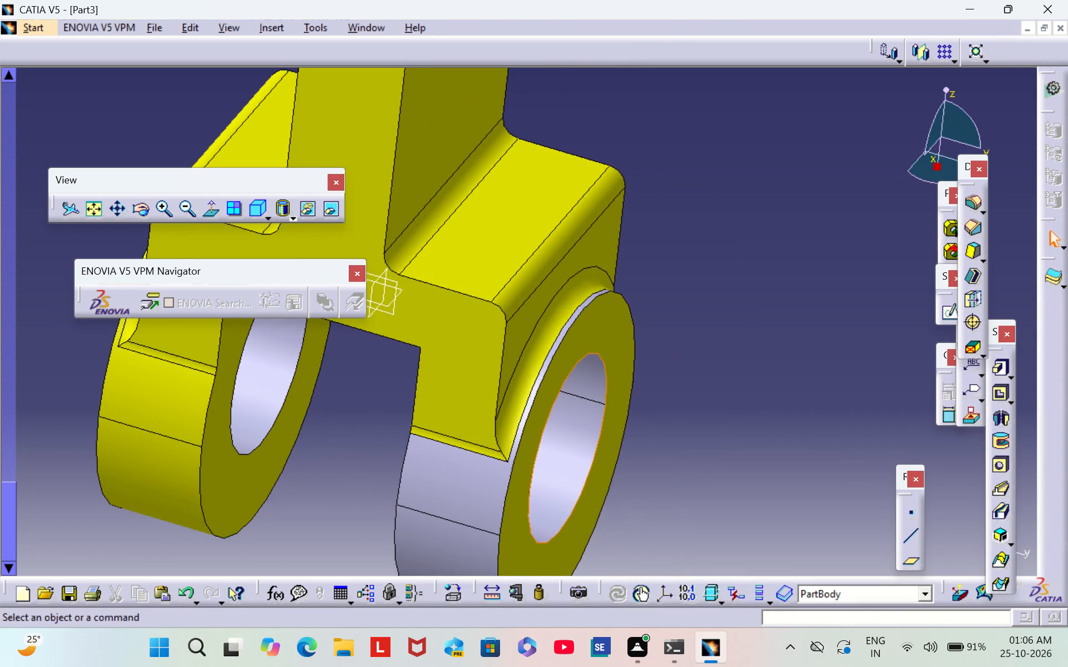
right_click(457, 504)
click(526, 227)
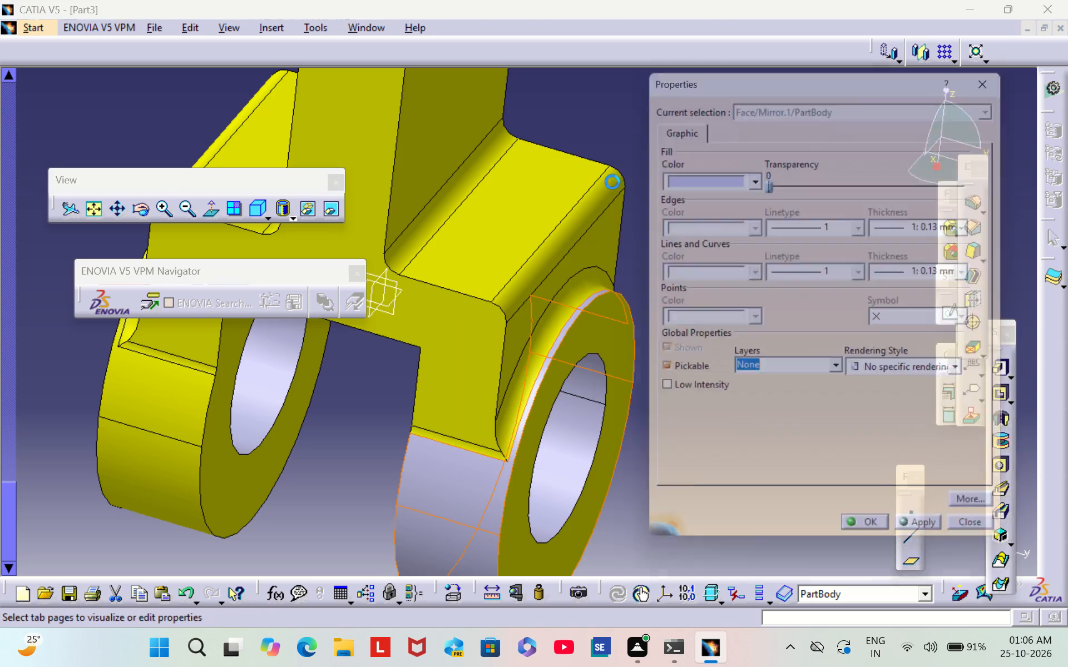
click(759, 185)
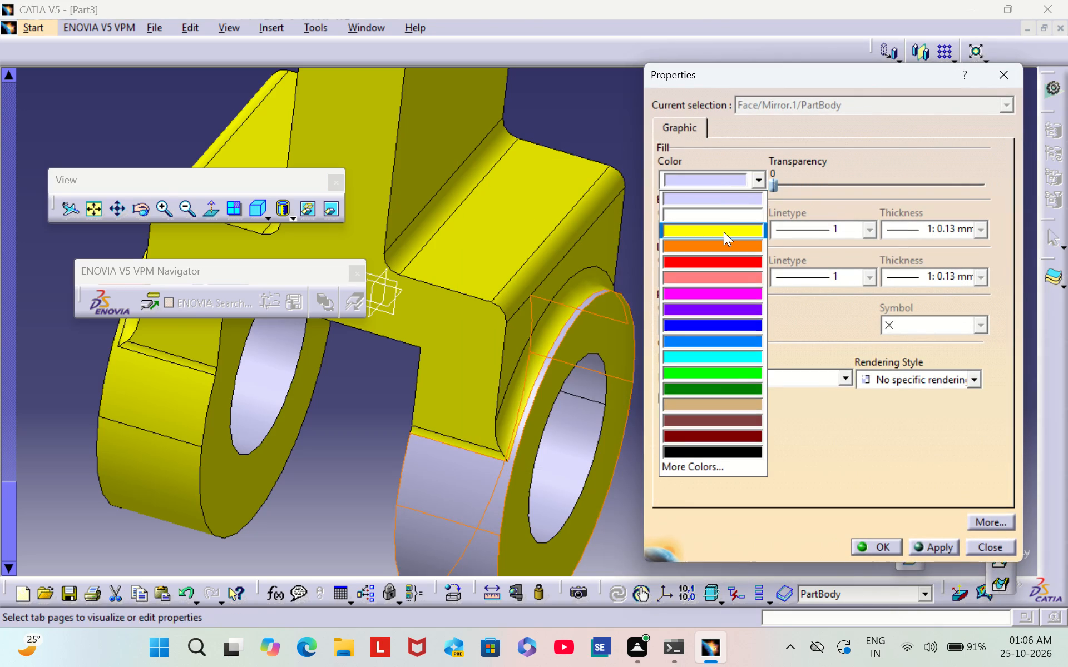
click(724, 232)
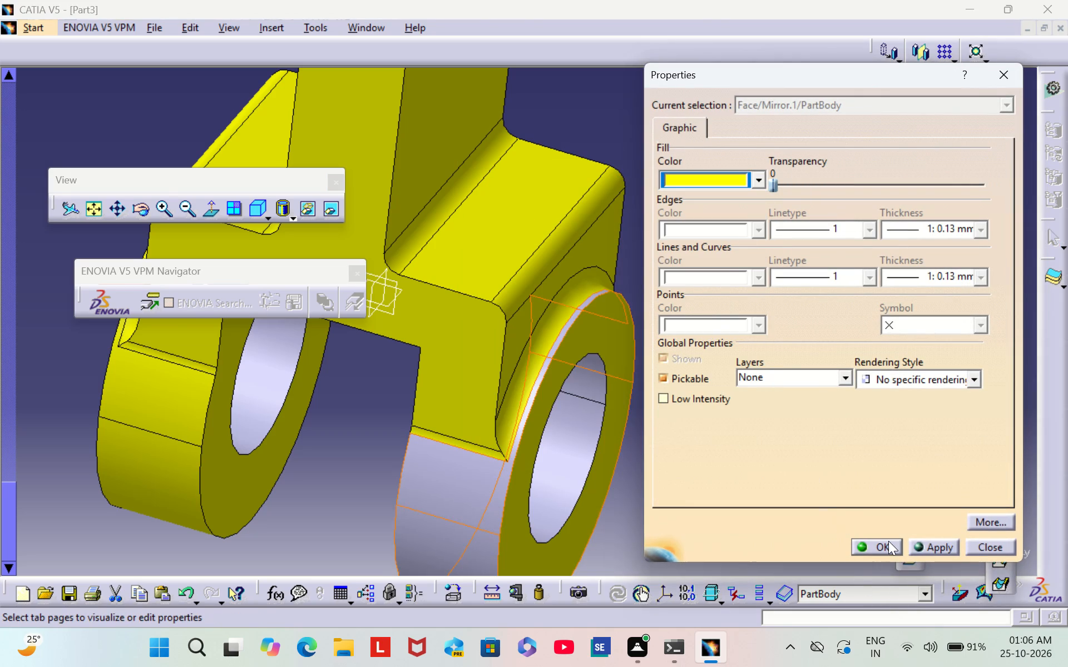
click(882, 544)
click(708, 383)
Set the fill color of the Pocket.1 bore face inside the mirrored leg disc to yellow.
middle_drag(708, 381, 683, 382)
right_drag(704, 379, 683, 382)
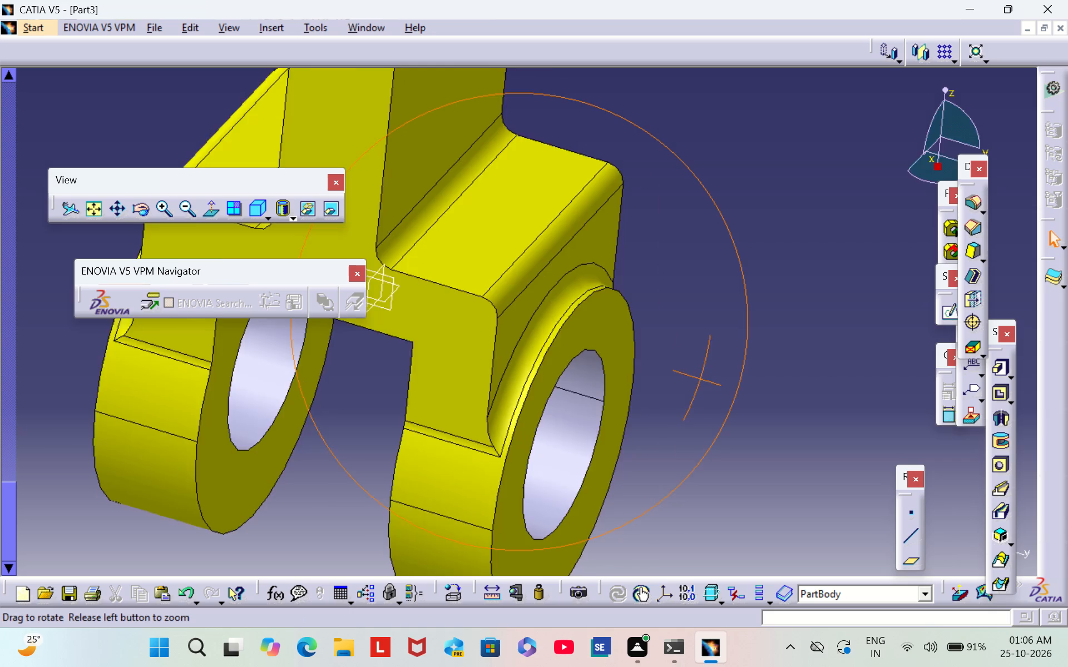
right_drag(683, 382, 587, 407)
middle_drag(683, 382, 587, 407)
right_click(628, 410)
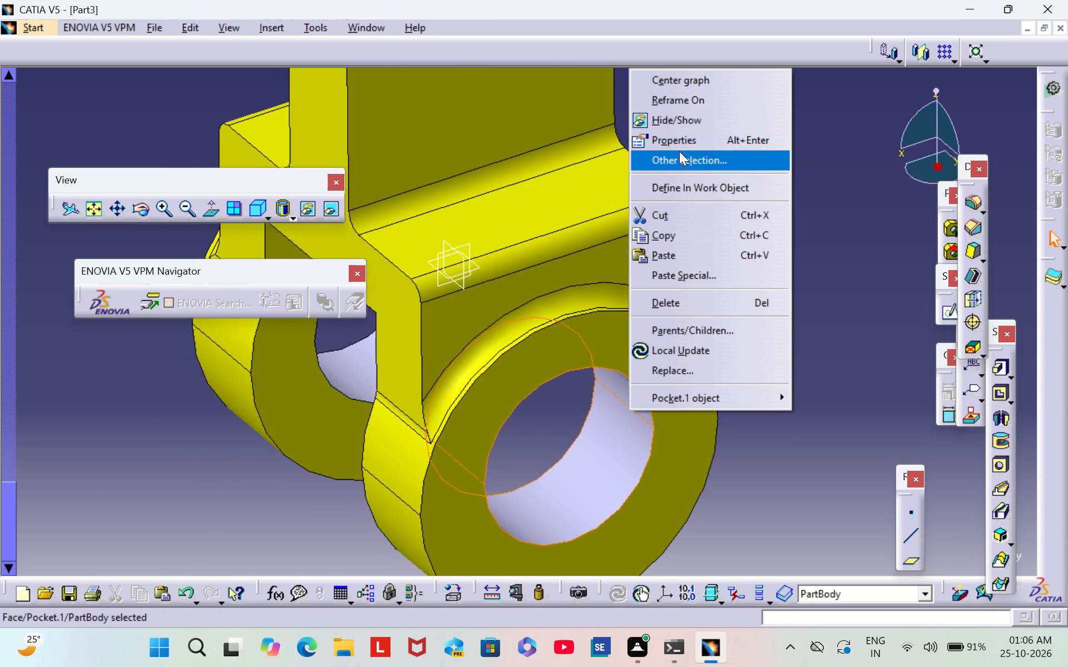
click(684, 139)
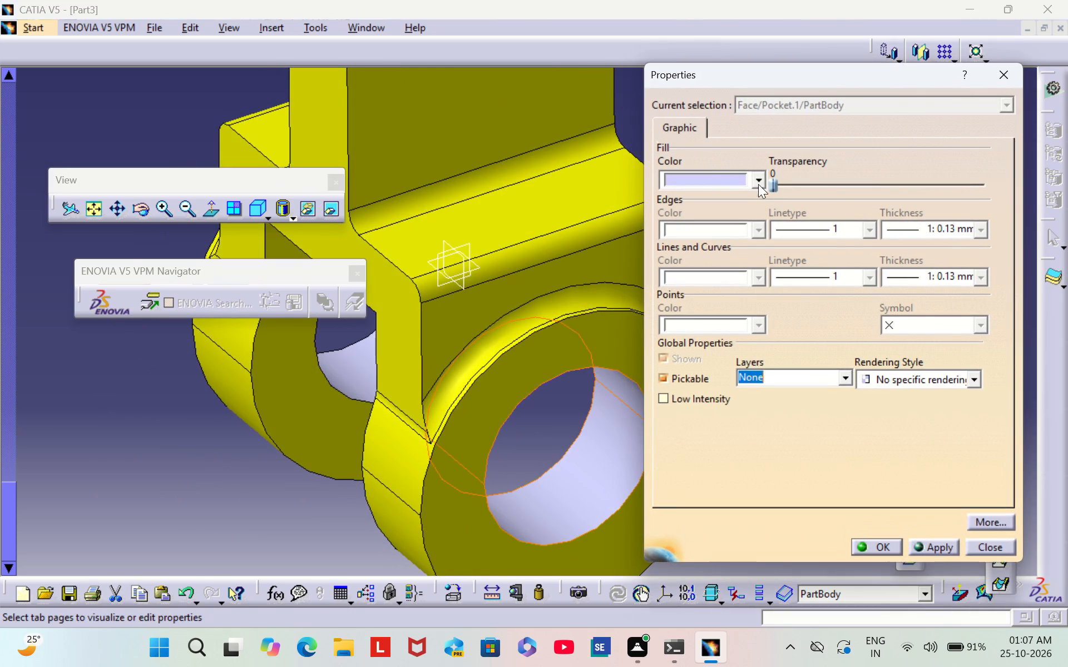
click(758, 184)
click(736, 232)
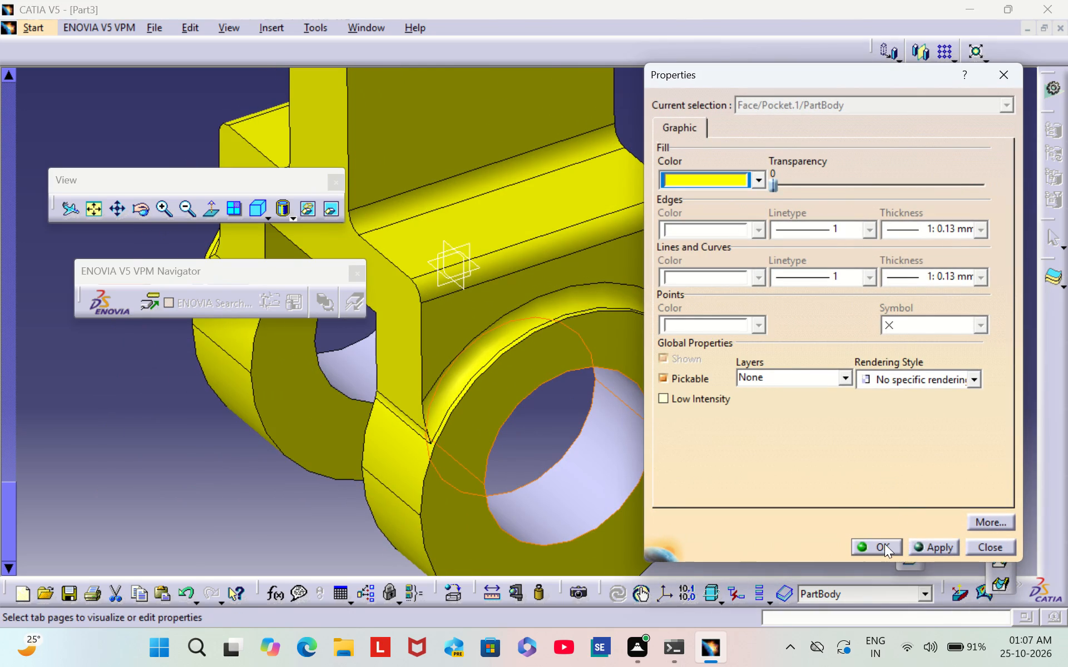
click(884, 543)
click(358, 498)
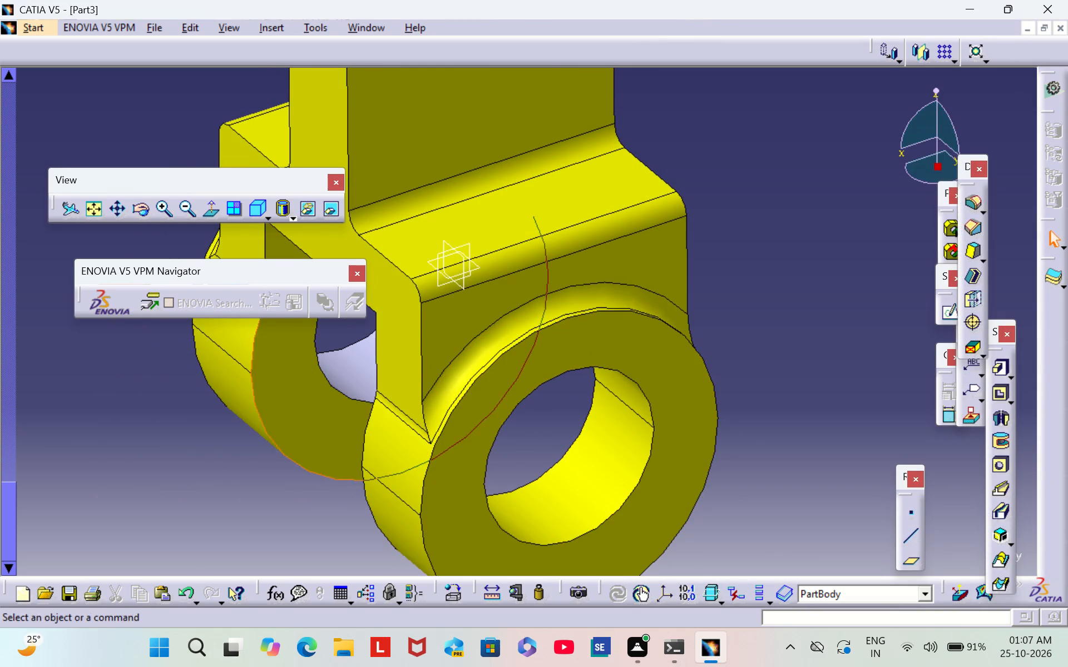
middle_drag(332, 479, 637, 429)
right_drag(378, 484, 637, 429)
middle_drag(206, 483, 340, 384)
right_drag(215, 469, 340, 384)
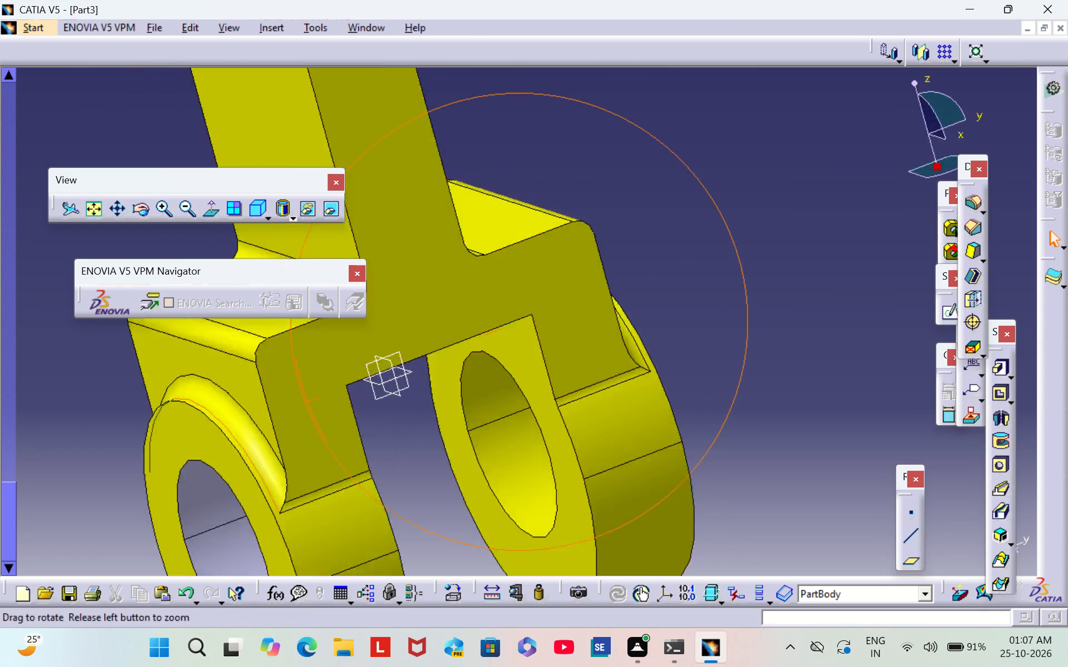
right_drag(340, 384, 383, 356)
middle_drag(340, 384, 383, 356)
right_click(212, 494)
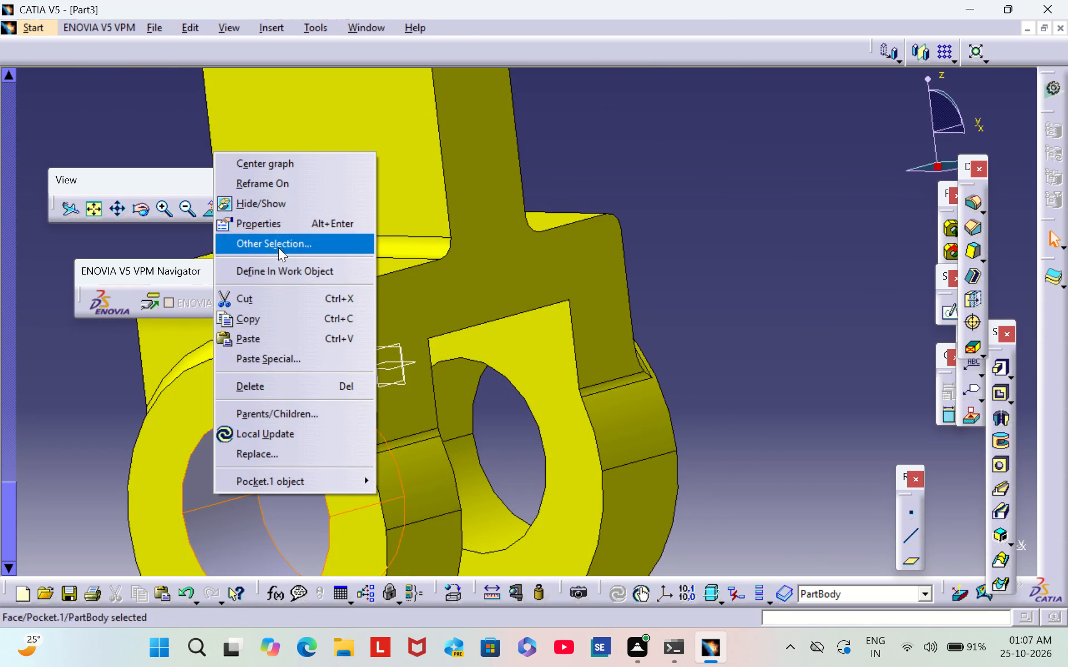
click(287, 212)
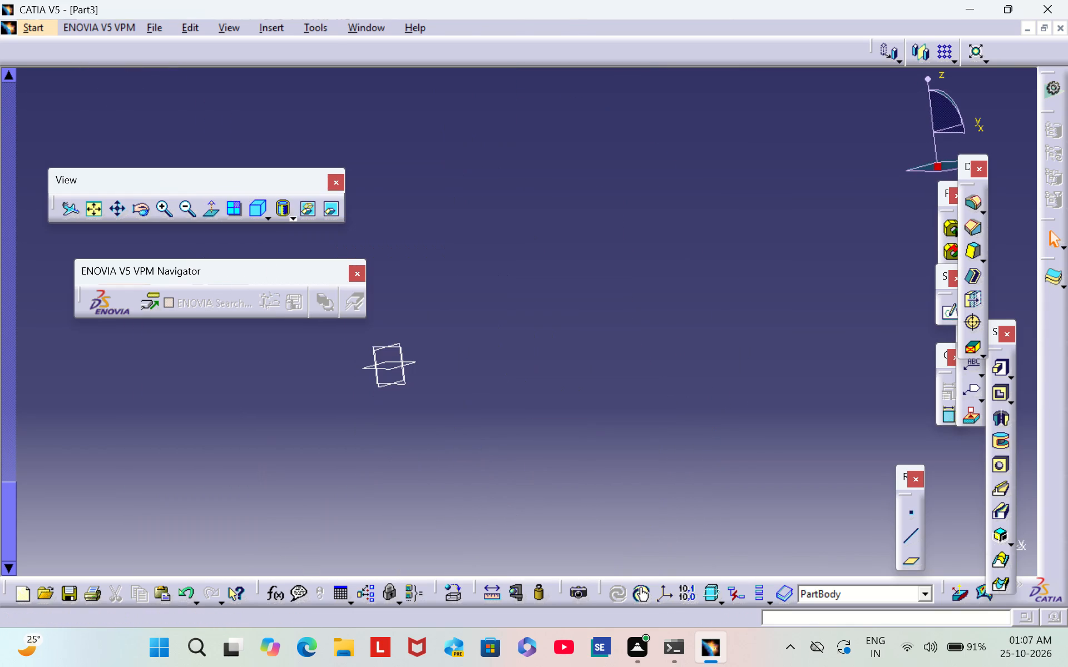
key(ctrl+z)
Set the fill color of the Pocket.1 bore face inside the original, unmirrored leg disc to yellow.
right_click(235, 500)
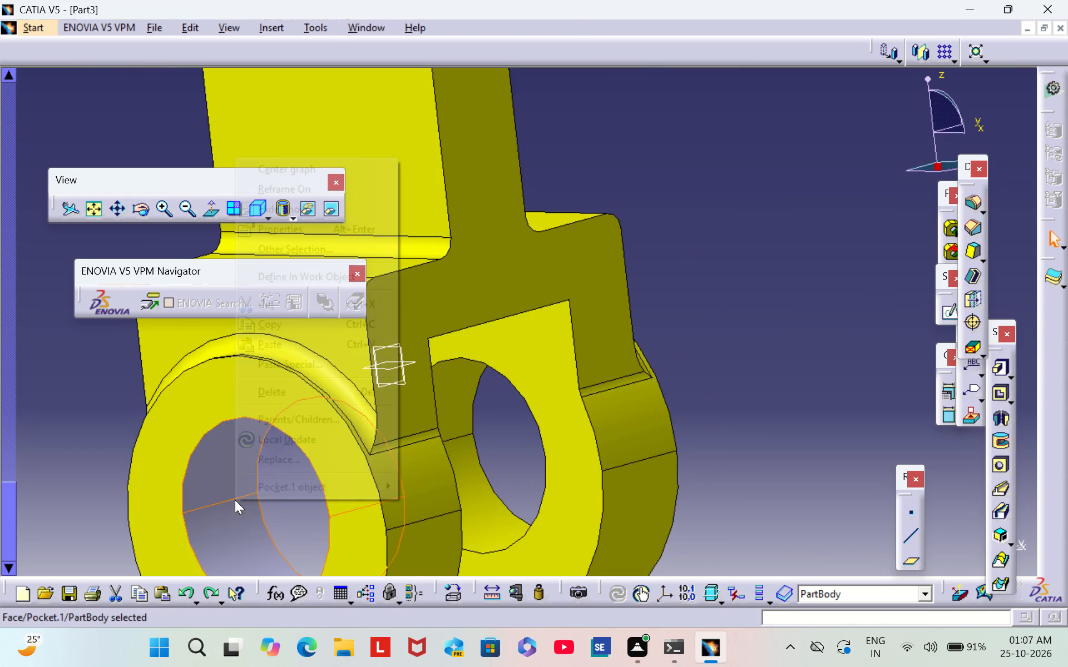
click(310, 231)
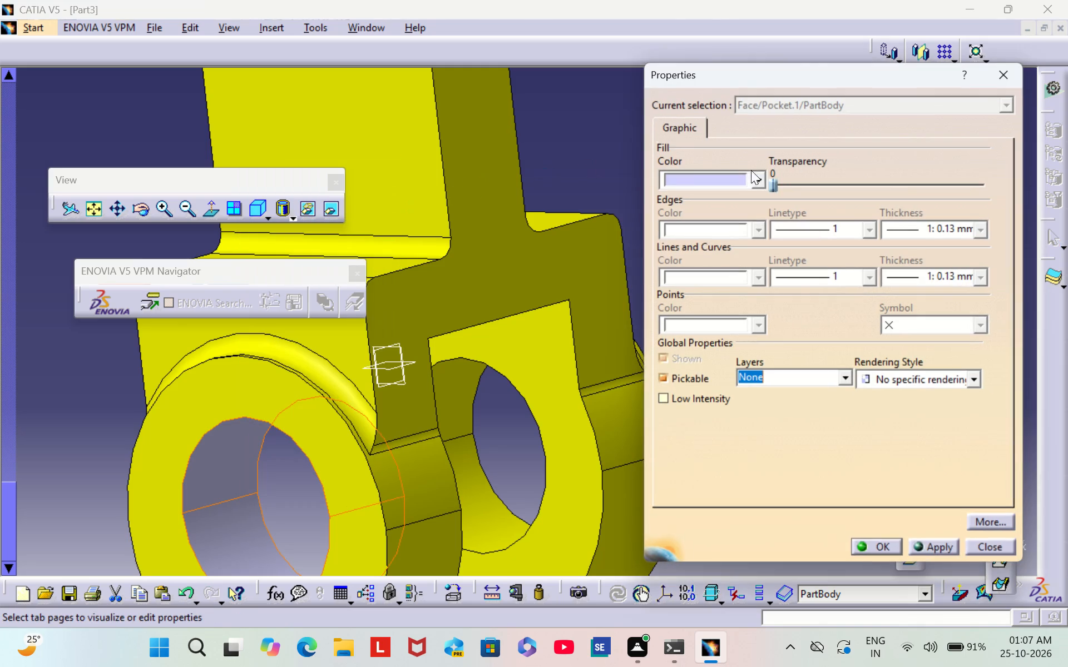
click(761, 179)
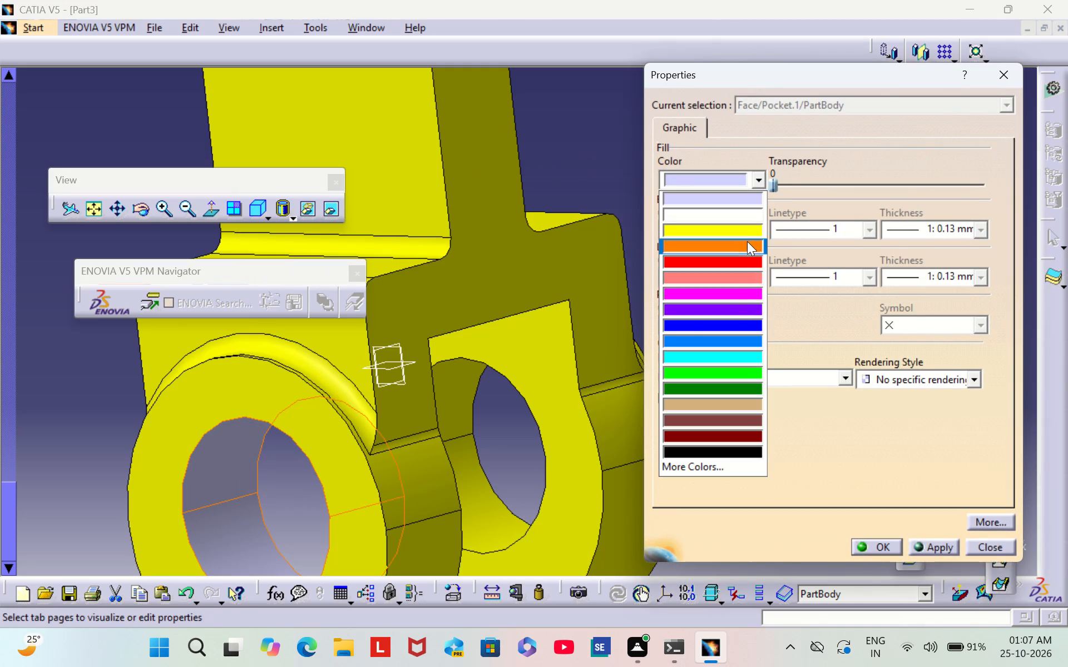
click(743, 232)
click(878, 545)
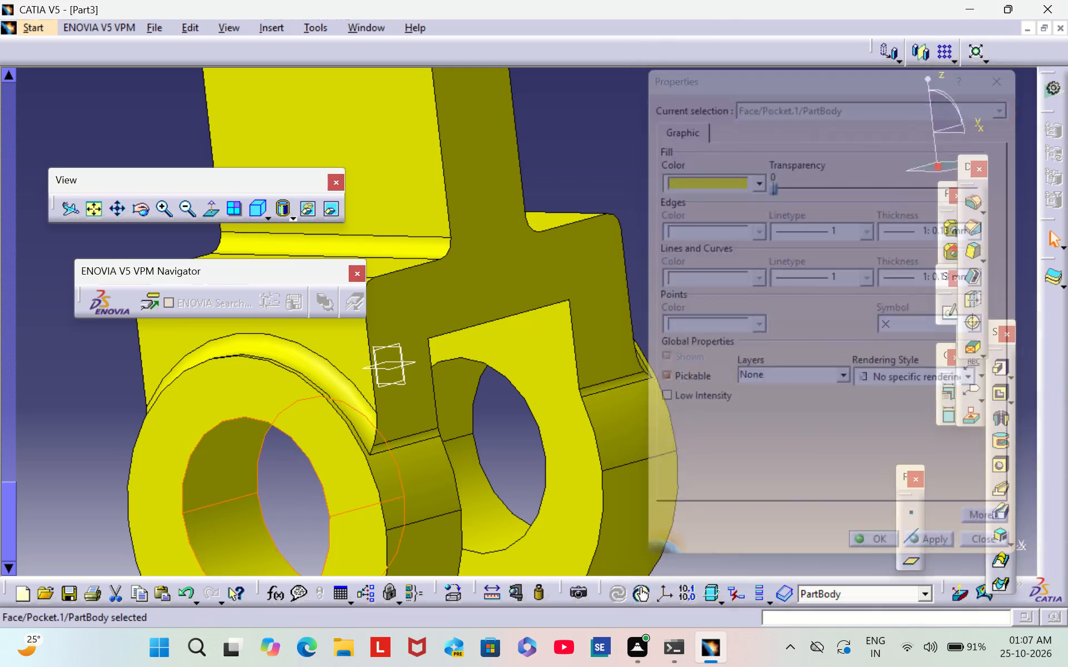
click(782, 383)
Fit the whole part in the view to check its yellow coloring.
middle_drag(777, 374, 591, 446)
scroll(777, 373, down, 1)
right_drag(770, 370, 577, 445)
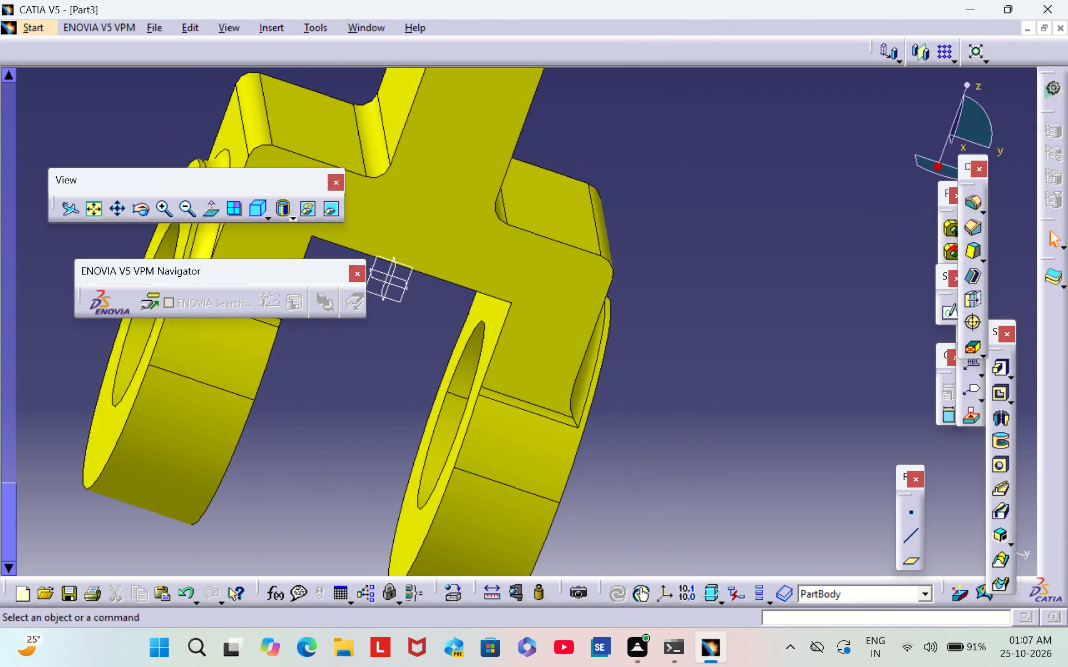
click(93, 210)
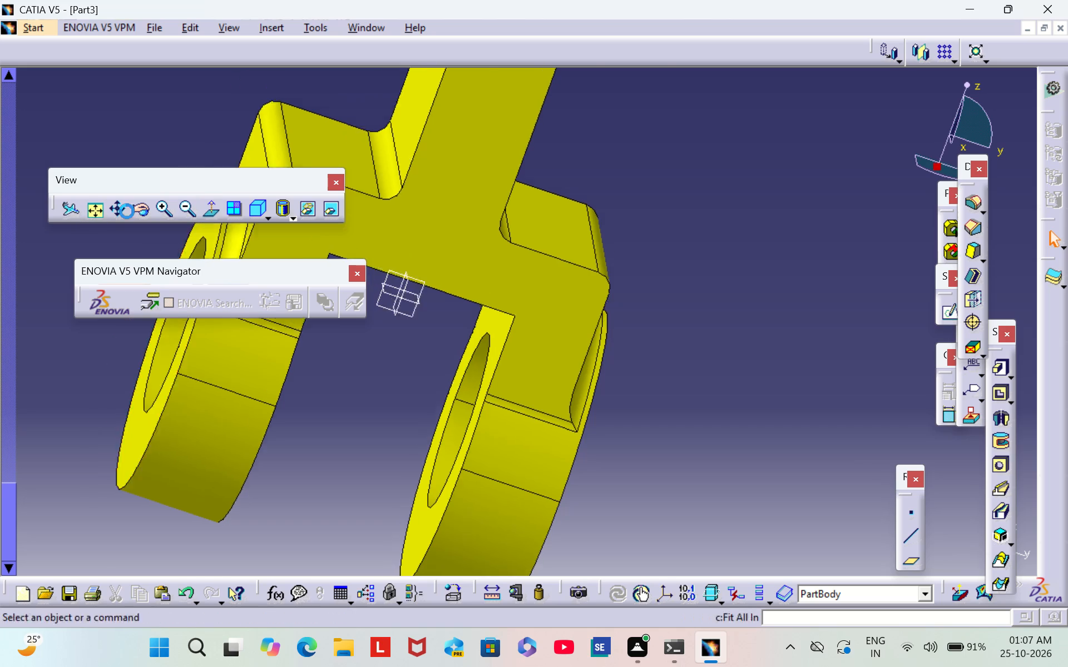
Examine the yellow part from several angles and look over its specification tree from the root.
middle_drag(684, 203, 422, 406)
right_drag(684, 203, 422, 406)
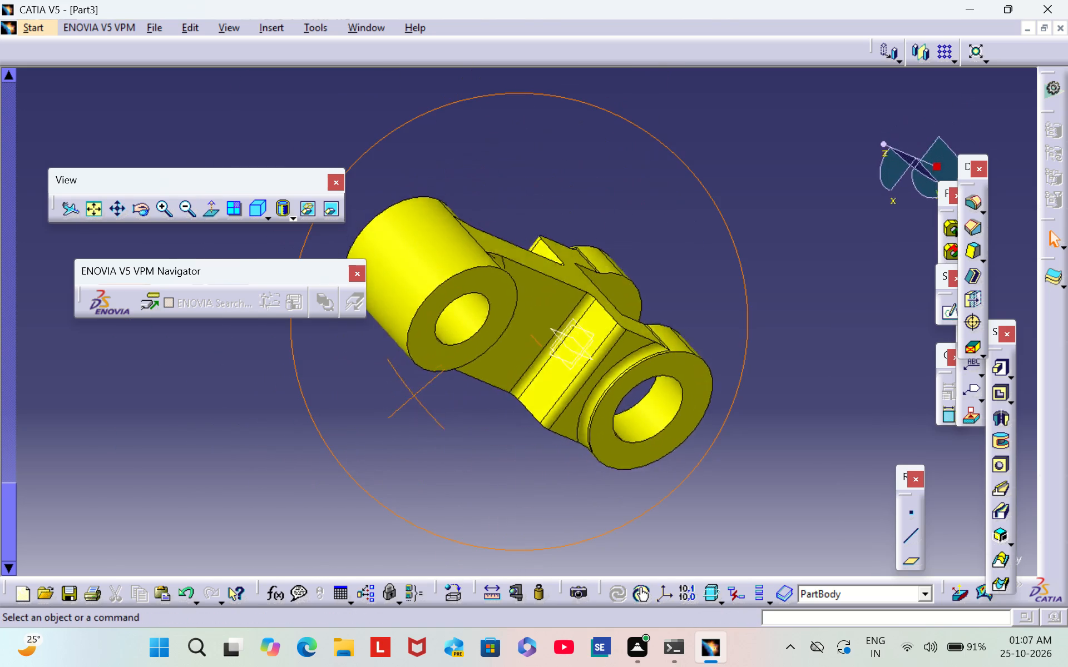
middle_drag(422, 406, 355, 475)
right_drag(422, 406, 355, 475)
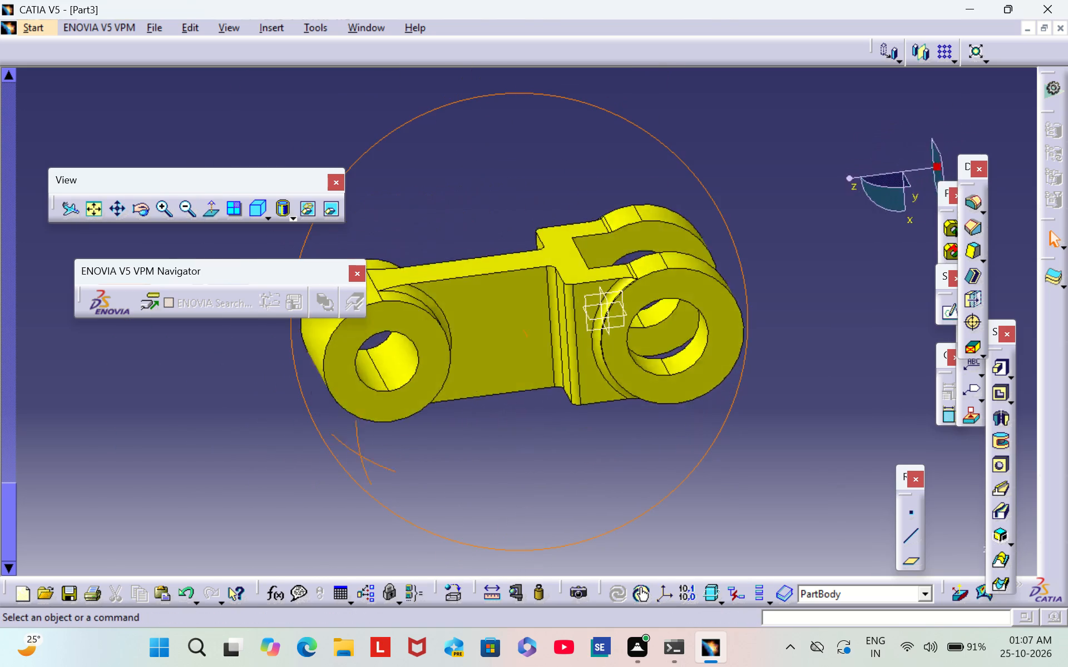
middle_drag(355, 475, 325, 521)
right_drag(355, 475, 325, 521)
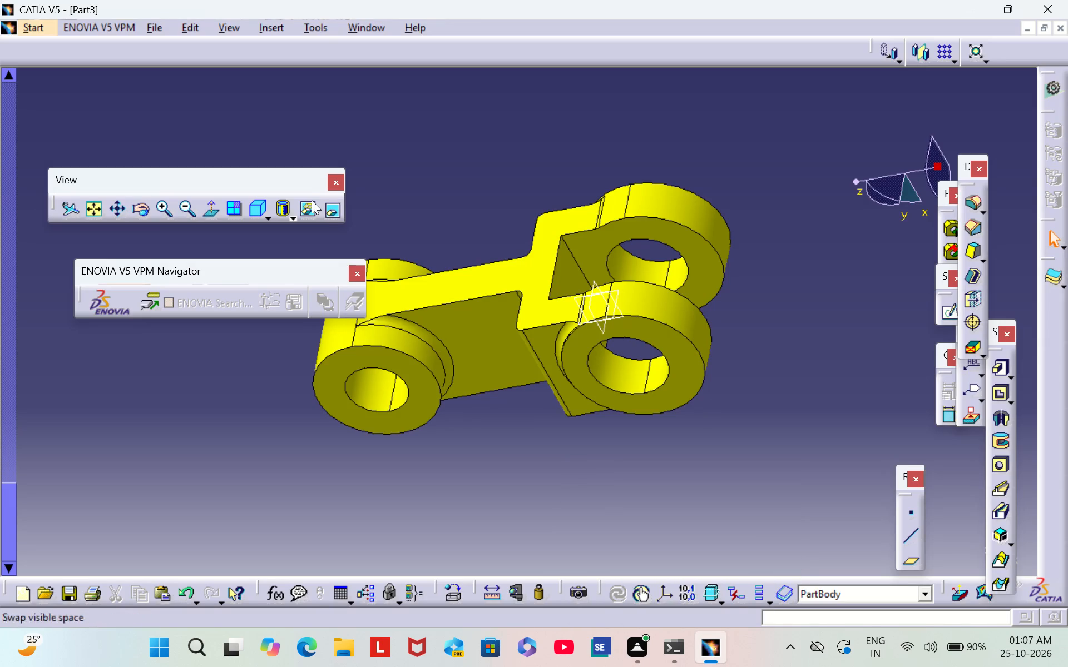
scroll(123, 480, up, 10)
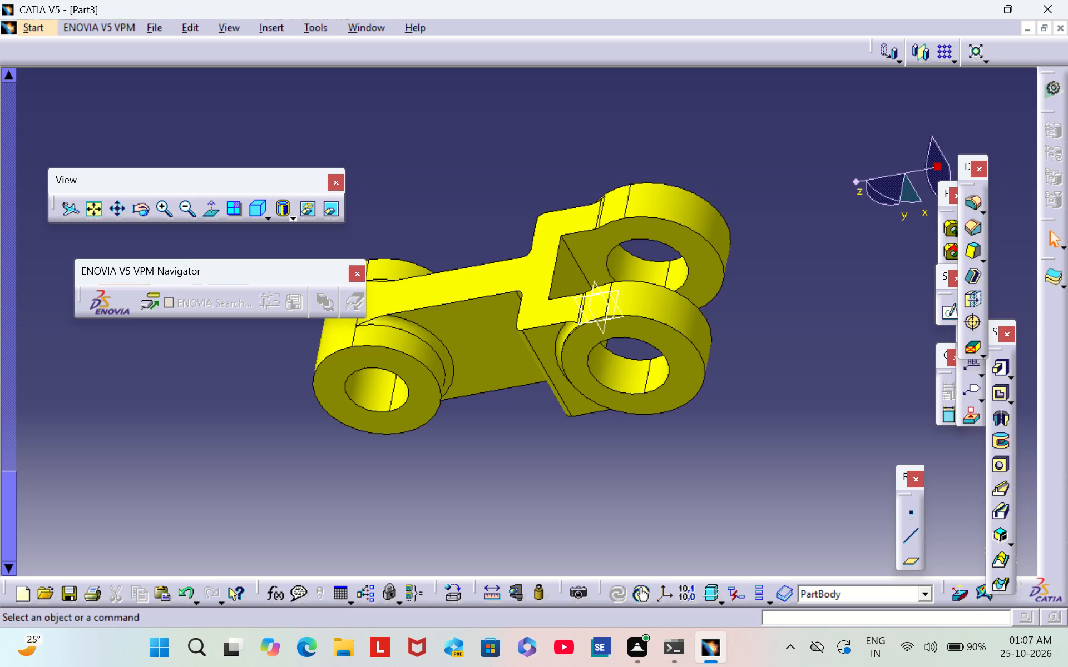
scroll(125, 465, up, 20)
scroll(125, 465, up, 10)
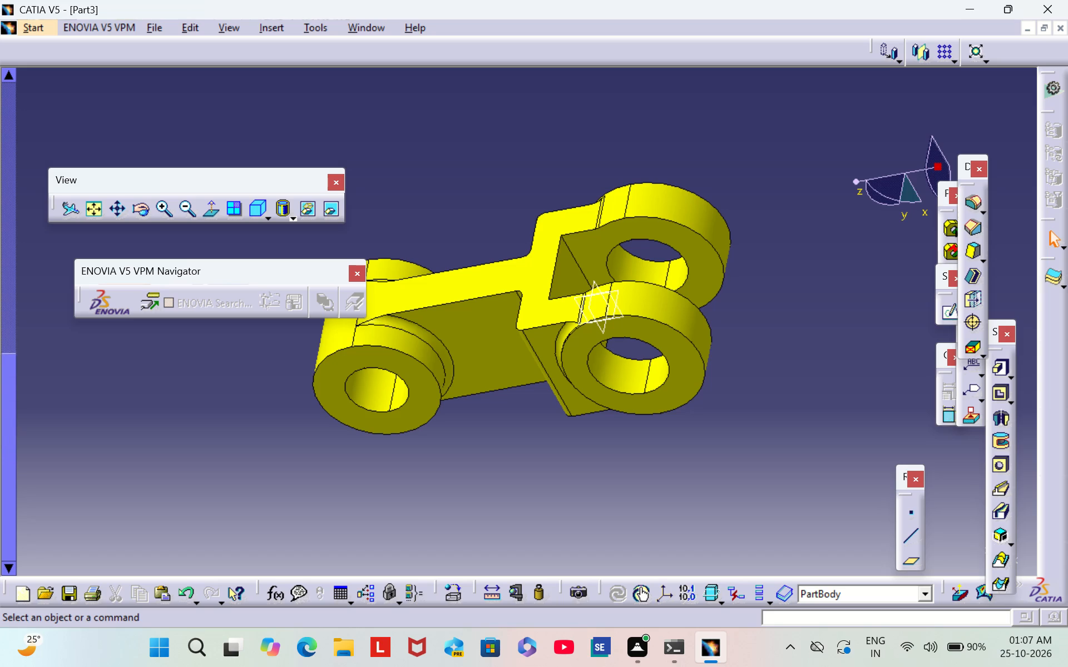
scroll(124, 457, up, 14)
scroll(124, 457, down, 3)
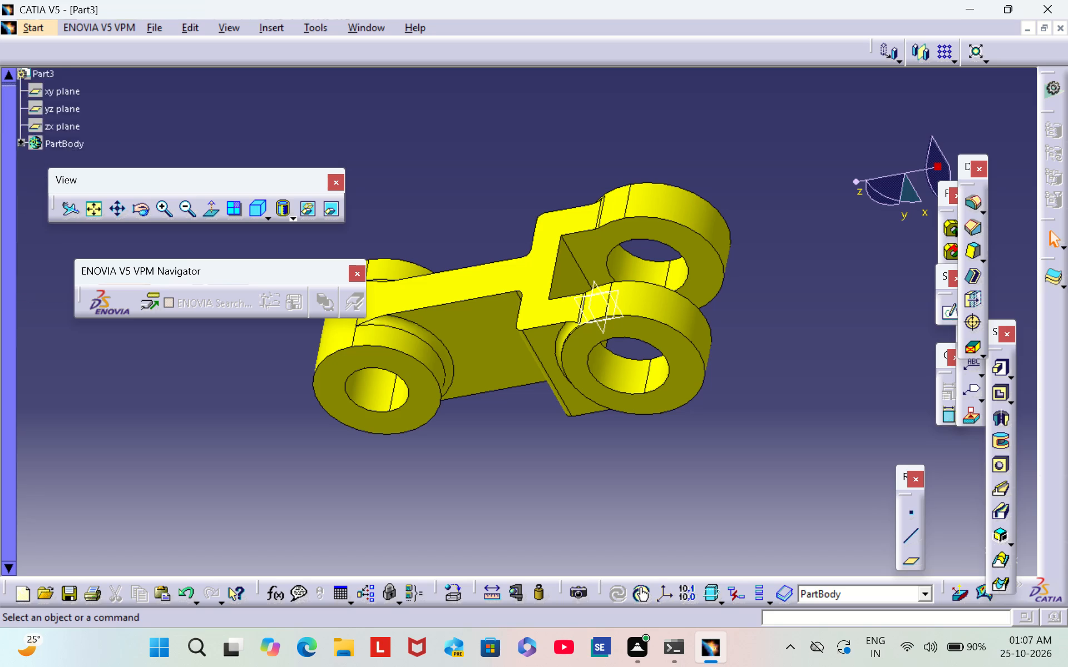
scroll(124, 457, down, 2)
scroll(124, 457, up, 1)
scroll(124, 457, down, 2)
scroll(124, 457, up, 3)
Save the part to the Desktop as a CATPart file named PART 18.
click(147, 27)
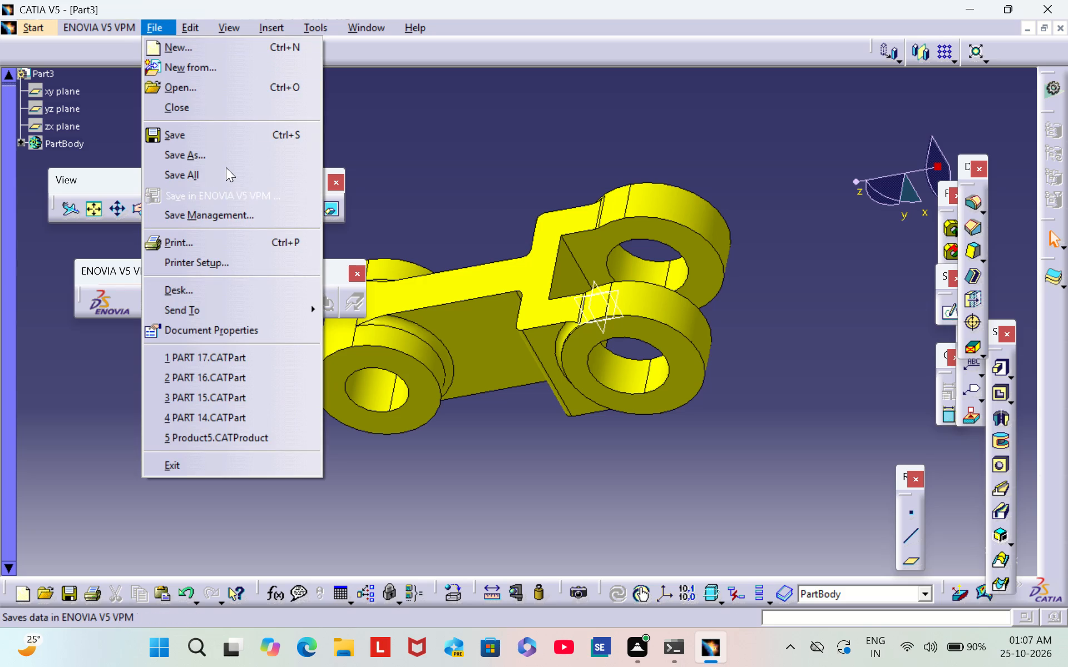
click(226, 161)
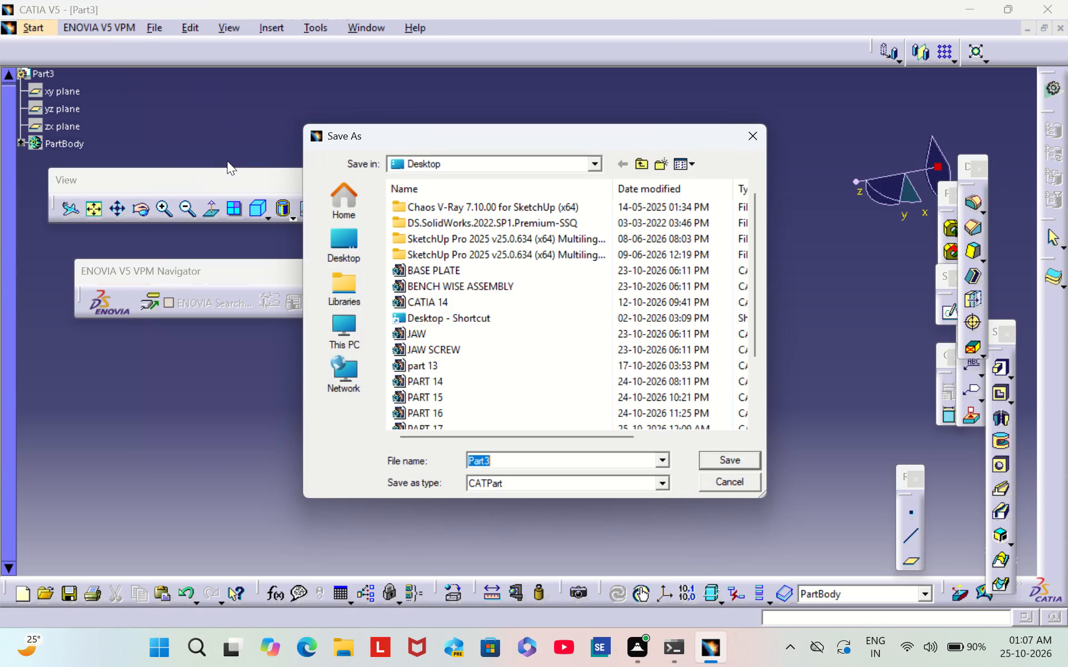
key(BackSpace)
text(PART)
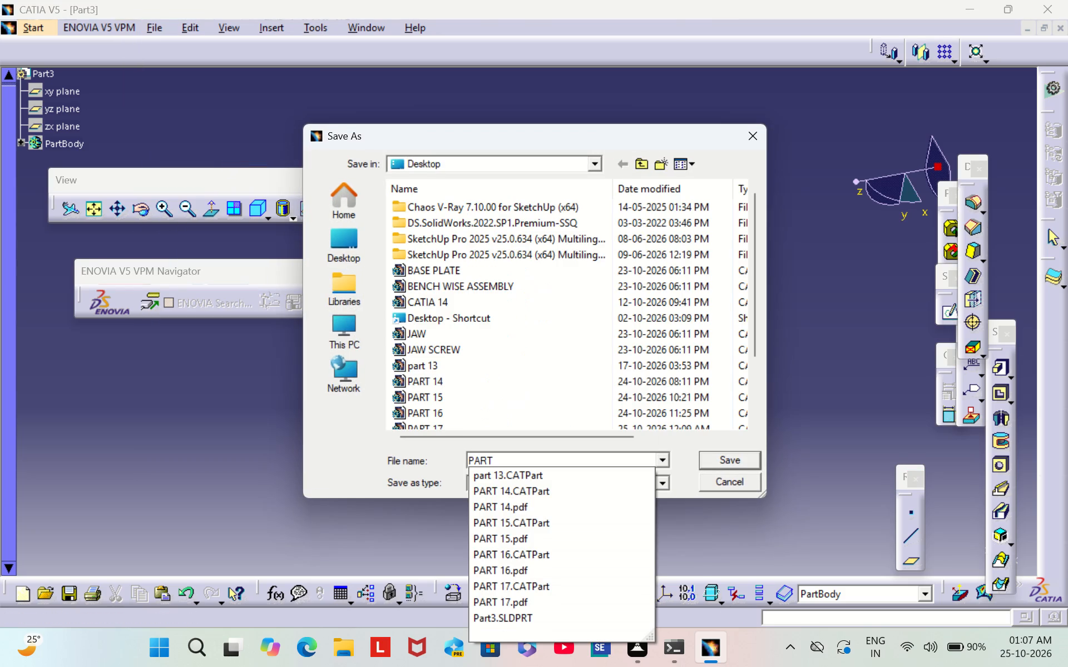
key(space)
text(18)
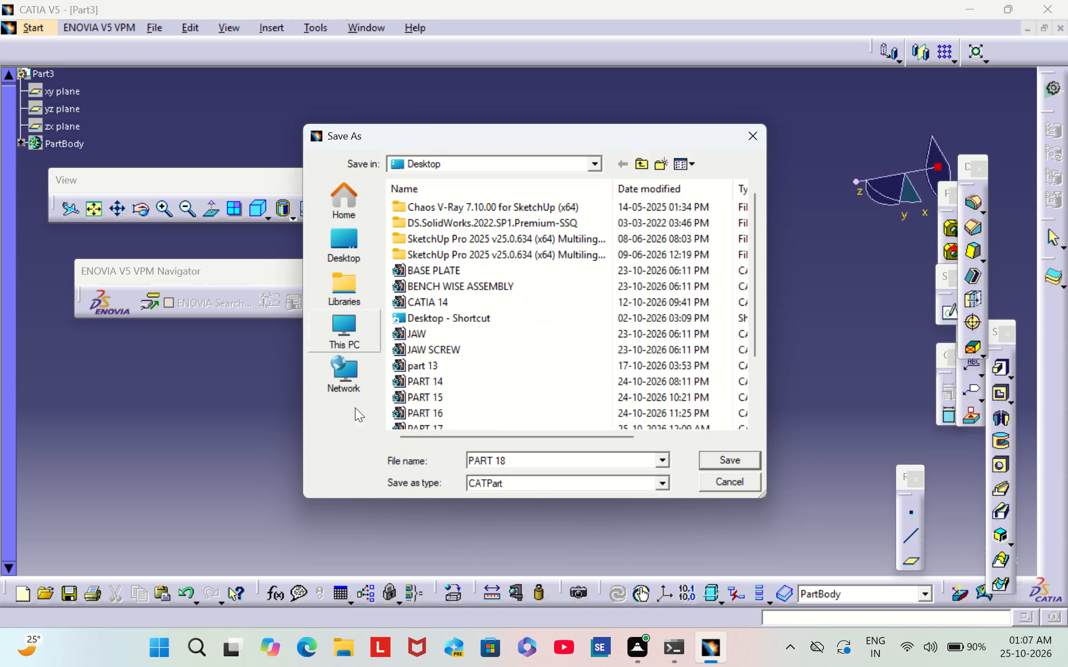
click(712, 462)
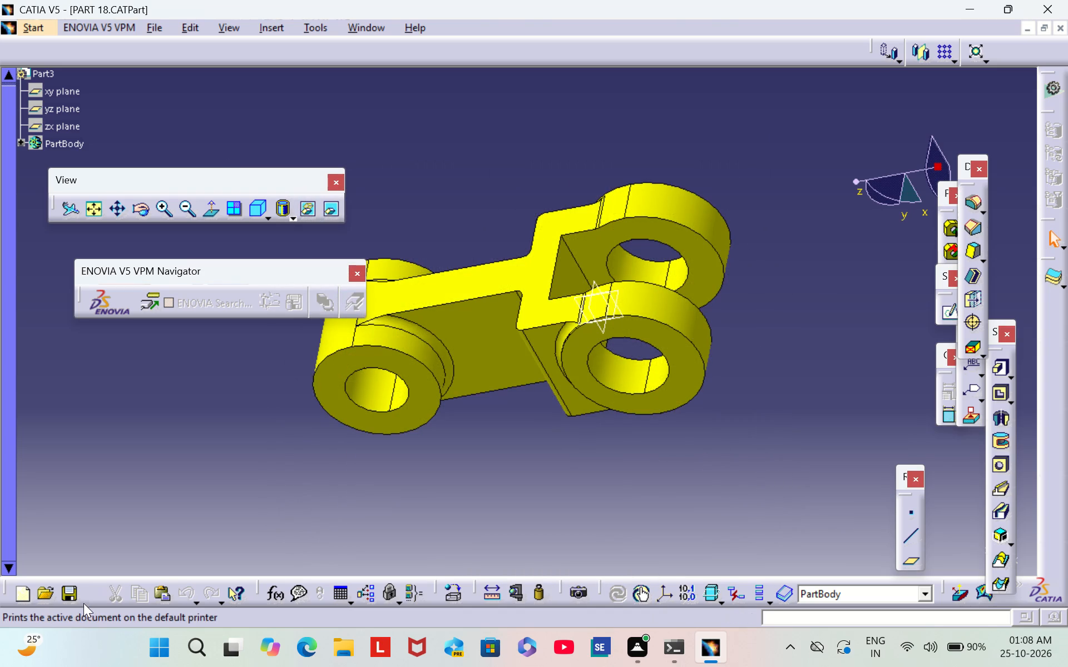
Print the current part view on the default printer, naming the output file PART 18.
click(83, 599)
text(PART)
key(space)
text(18)
key(Return)
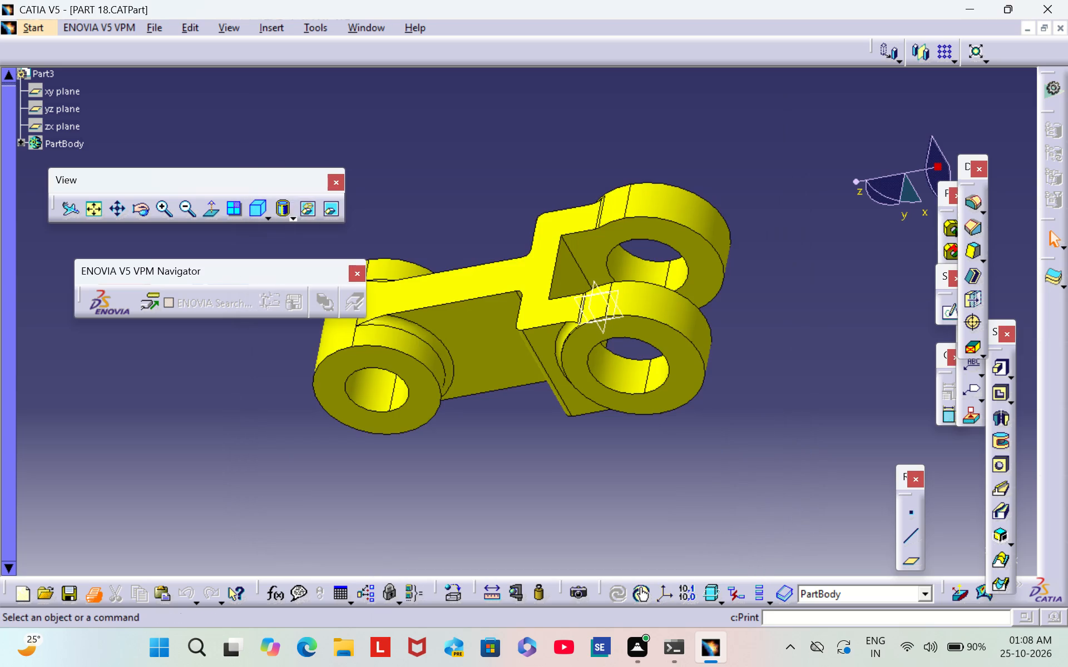